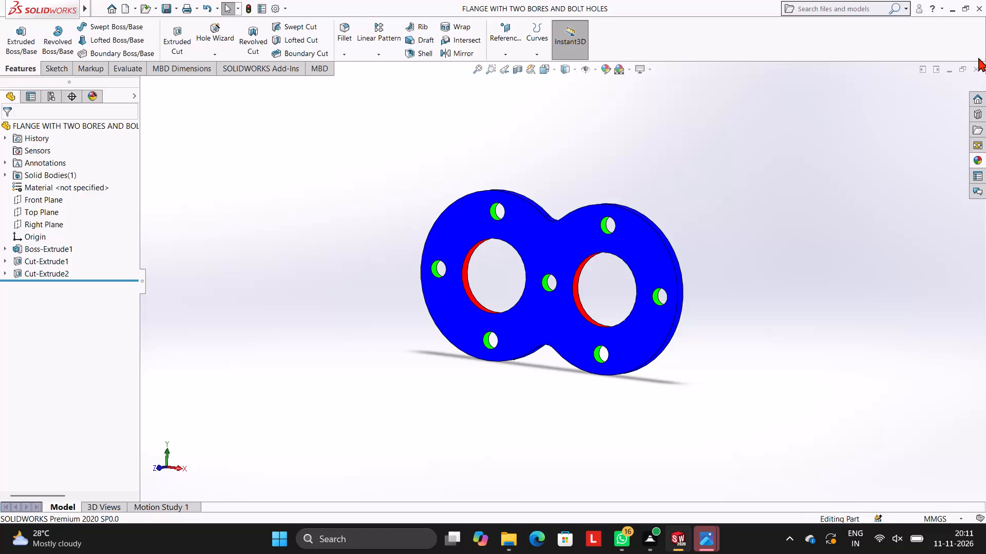
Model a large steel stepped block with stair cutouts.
Close the flange part and create a new part document.
click(978, 67)
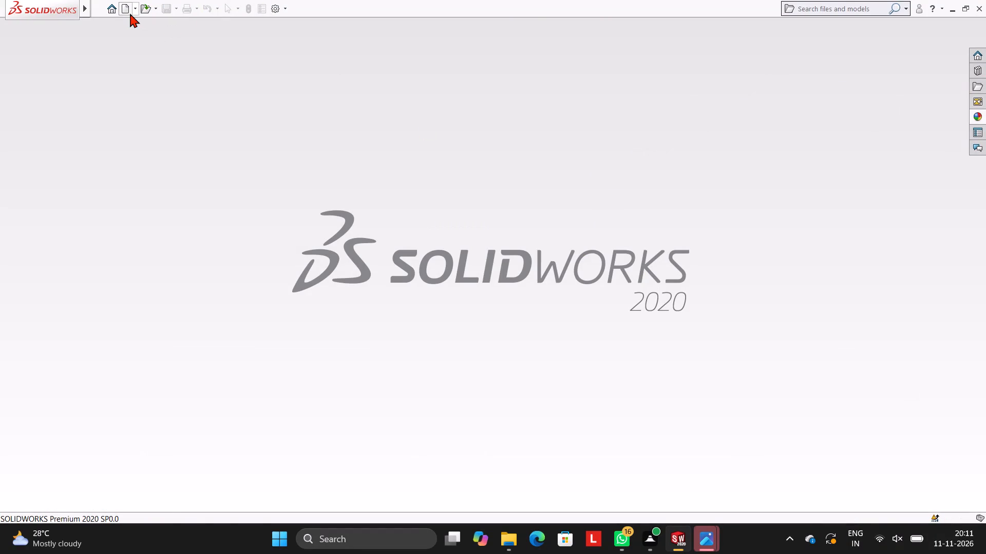
click(124, 11)
click(418, 400)
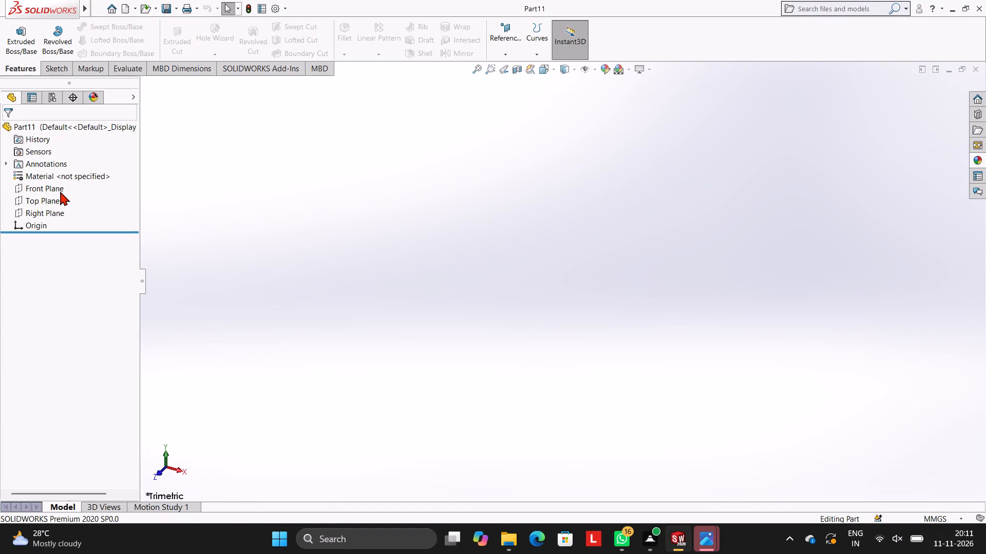
Start a sketch on the Front Plane and draw a 1000 mm horizontal line from the origin along positive X.
click(60, 191)
click(67, 177)
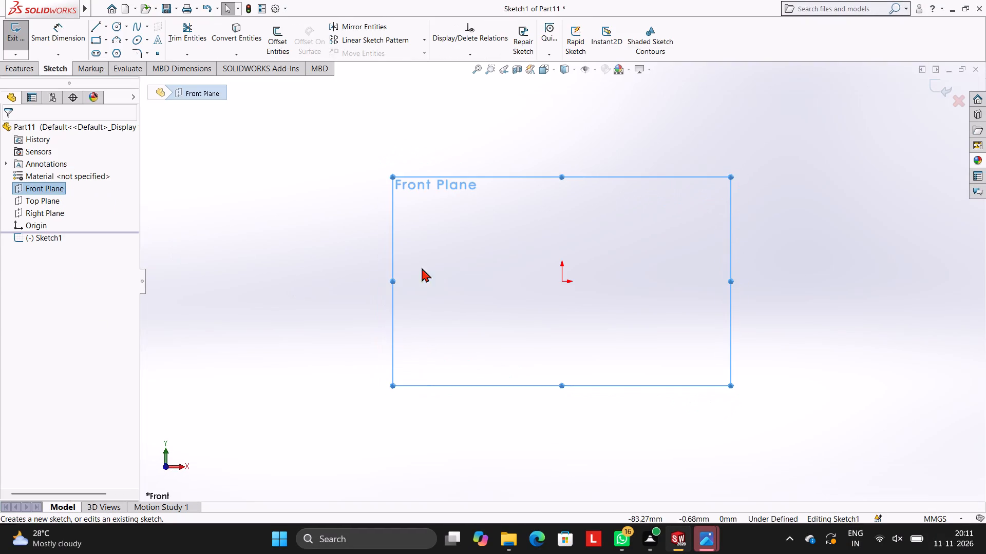
click(437, 246)
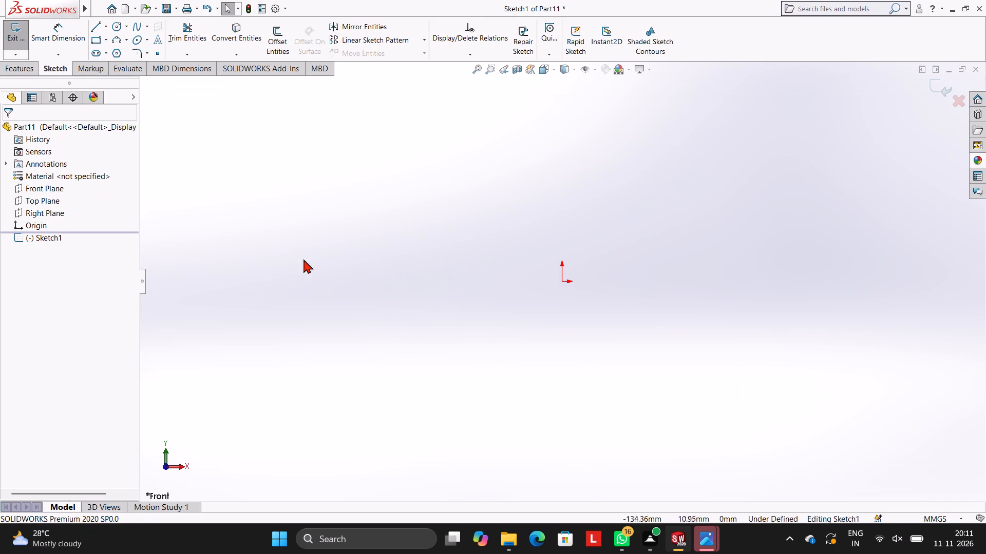
click(90, 32)
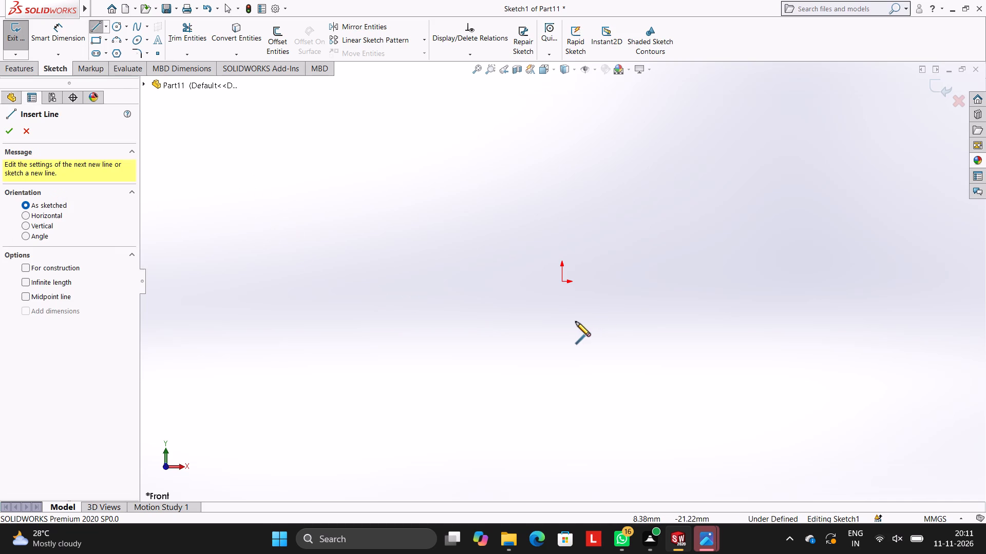
click(562, 281)
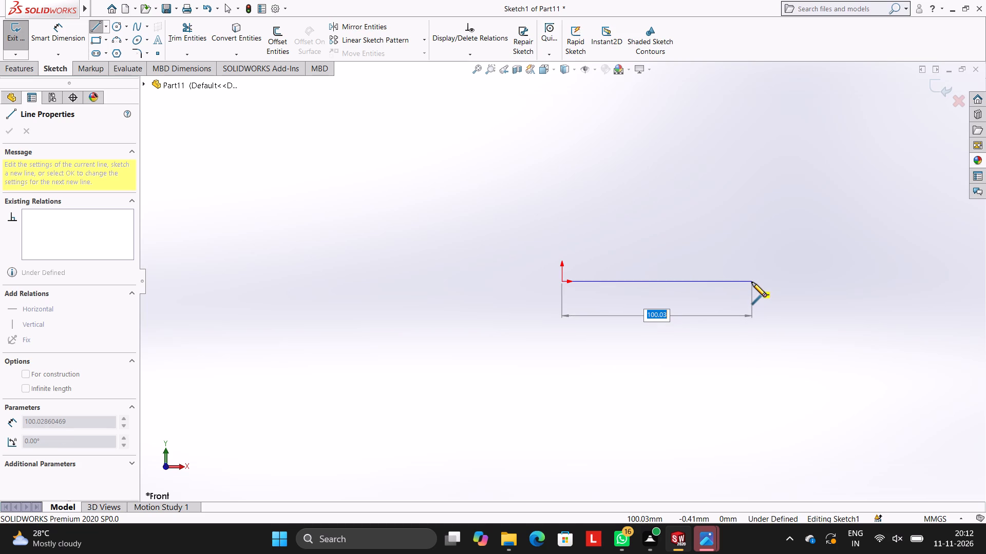
text(100)
key(0)
key(Return)
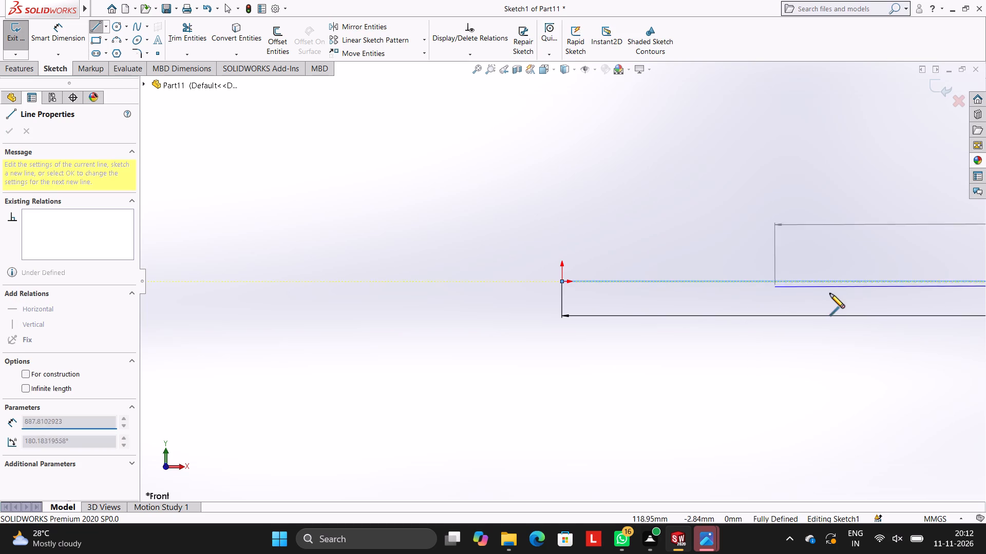
Draw a 540 mm vertical line upward from the far end of the 1000 mm base line.
scroll(836, 293, up, 9)
scroll(836, 293, down, 1)
scroll(791, 280, up, 2)
scroll(791, 280, down, 2)
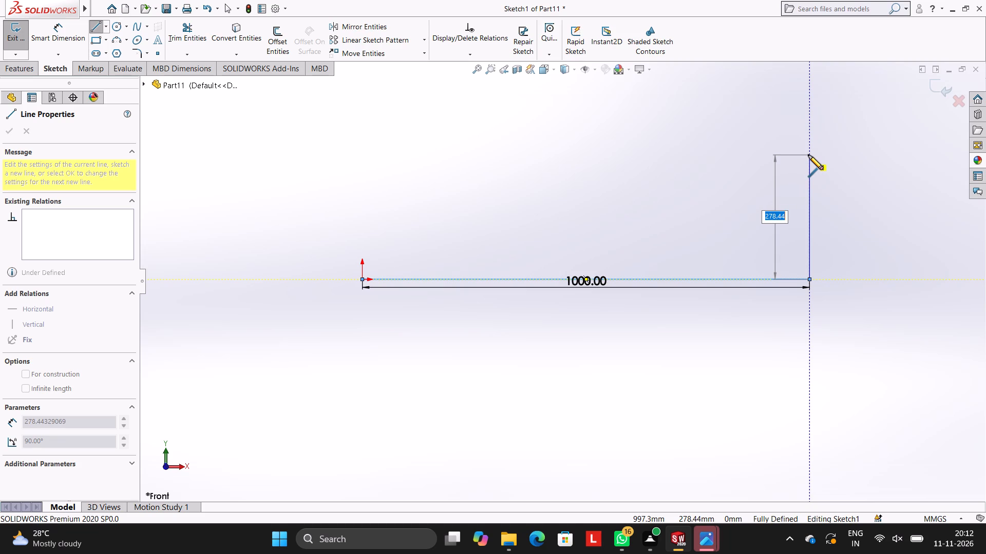
text(540)
key(Return)
Draw a 1000 mm horizontal line back along the top and close the rectangle with a vertical line down to the origin.
scroll(808, 155, up, 5)
scroll(808, 155, down, 2)
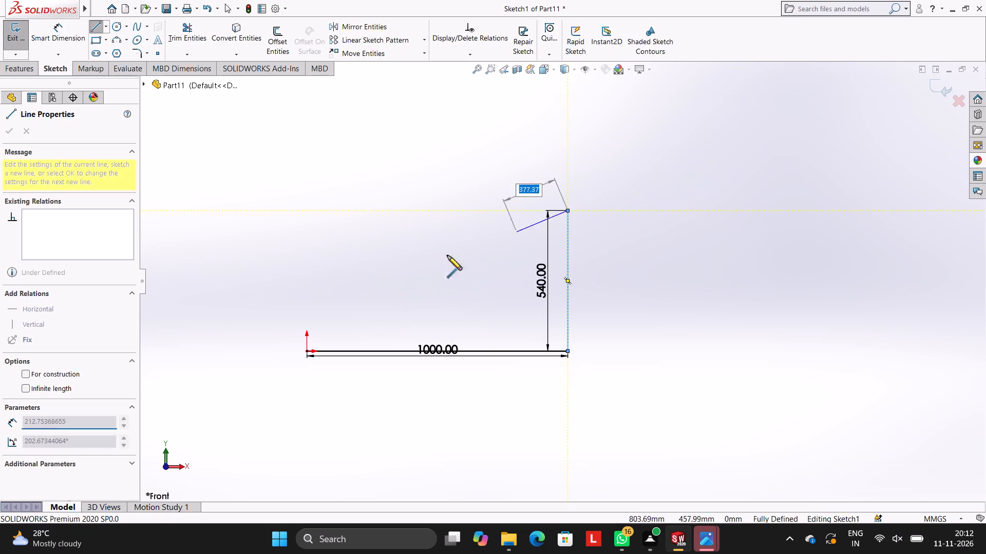
scroll(309, 227, down, 2)
scroll(369, 230, up, 1)
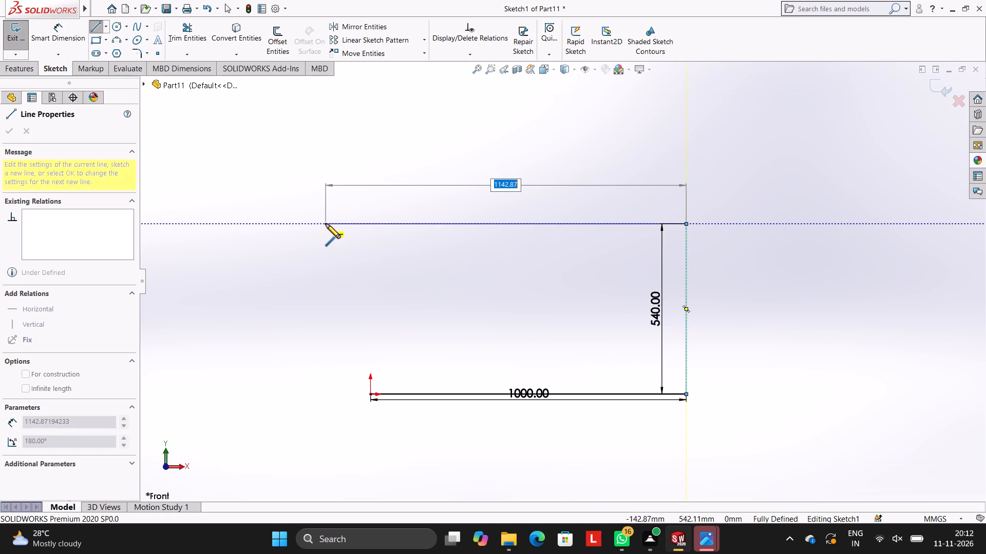
text(1000)
key(Return)
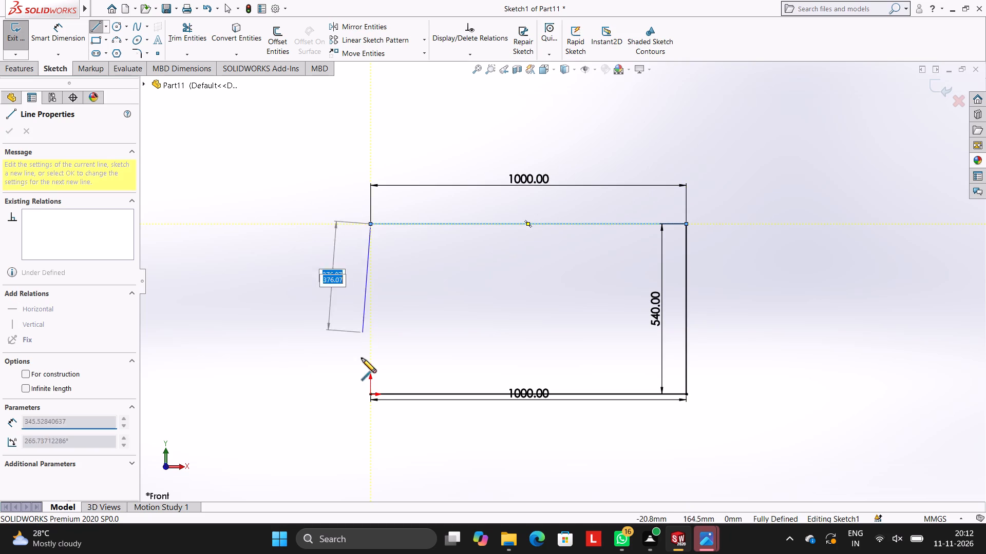
click(370, 394)
key(Escape)
key(Escape)
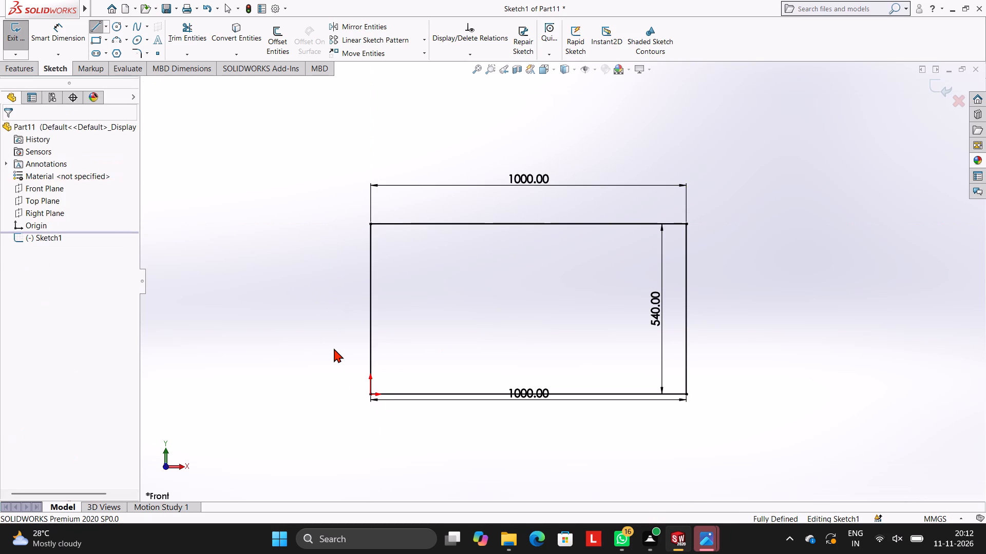
key(Escape)
key(Escape)
key(Escape)
key(Escape)
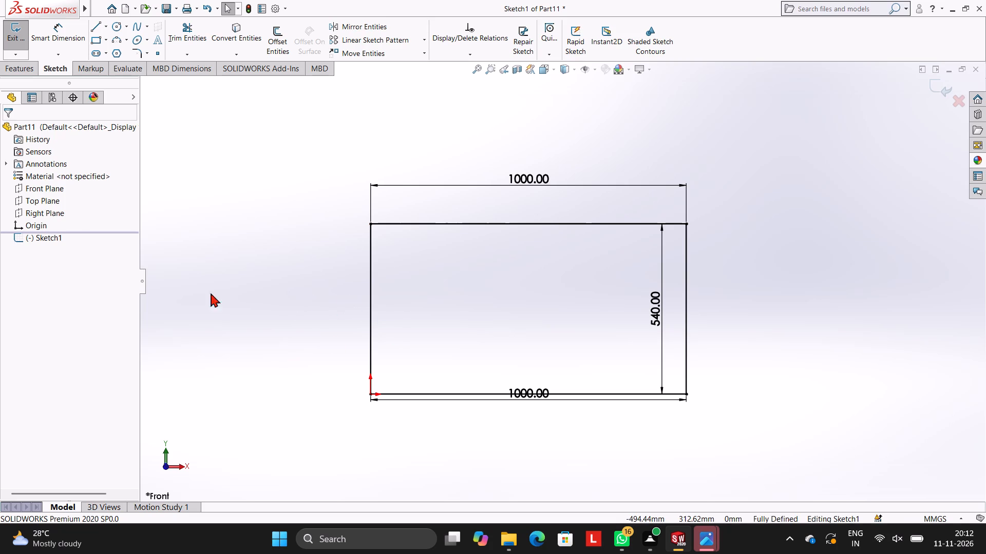
Extrude the 1000 x 540 mm rectangle as a blind boss 200 mm deep.
click(25, 71)
click(22, 36)
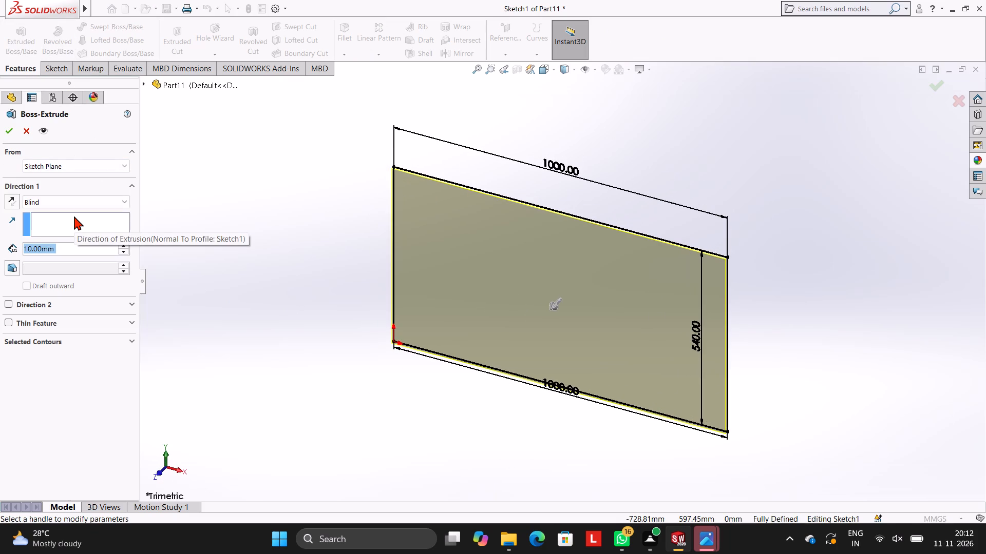
text(200)
key(Return)
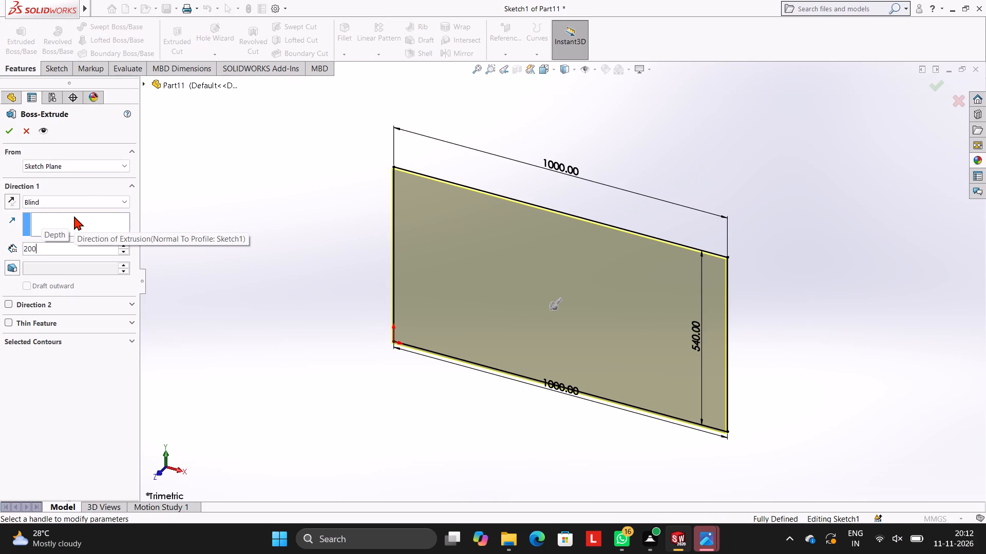
click(4, 132)
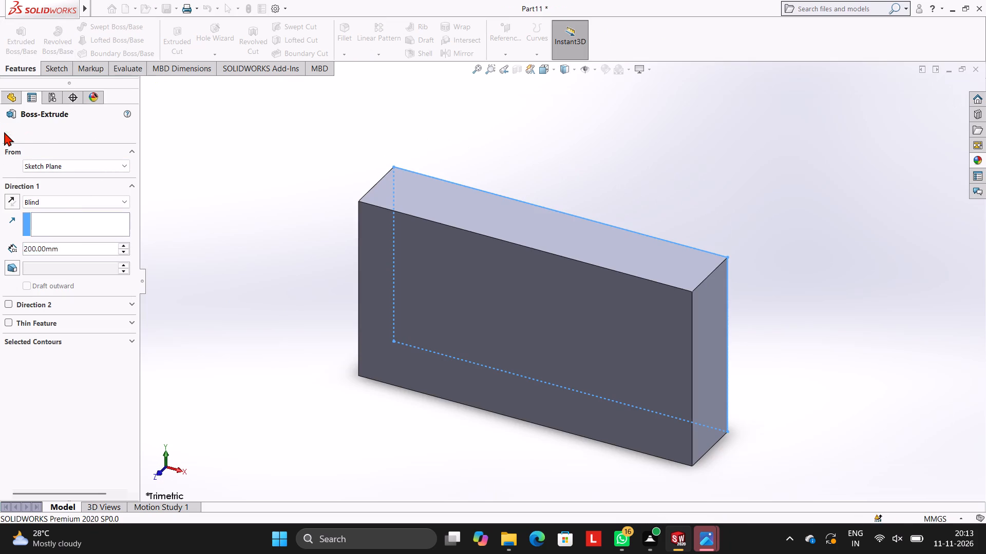
click(224, 153)
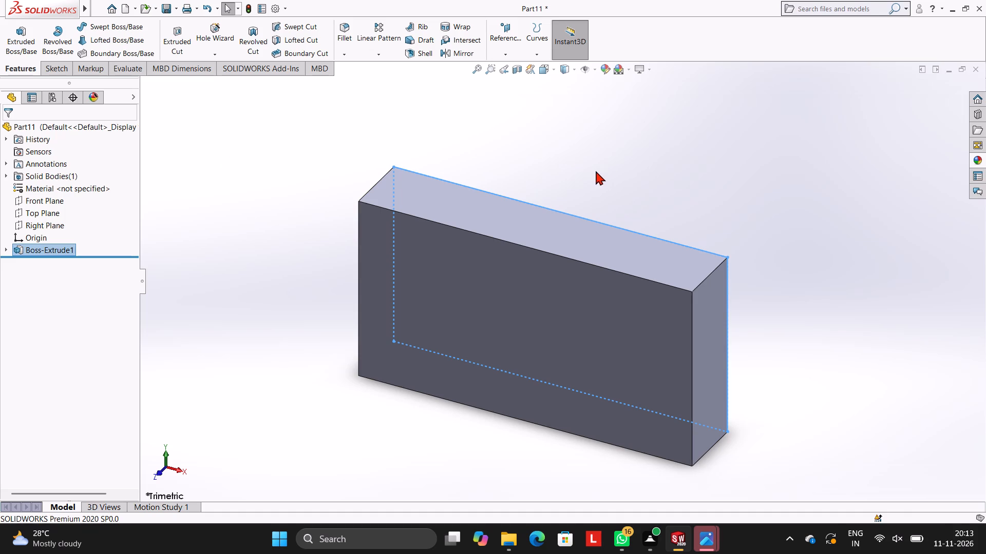
Start a sketch on the block's 200 x 540 mm end face and draw a 600 mm horizontal line outward from its upper front corner.
scroll(541, 188, up, 3)
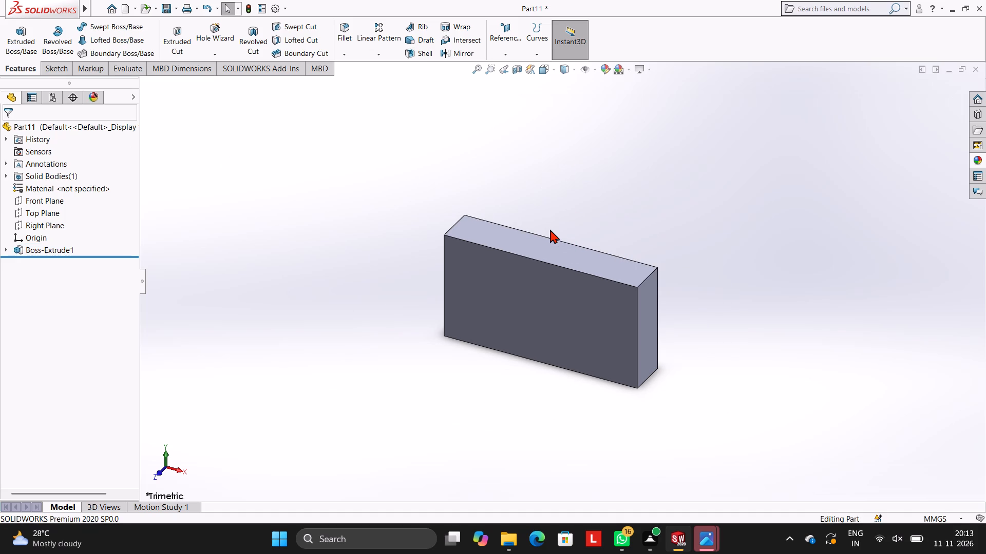
middle_drag(559, 172, 569, 134)
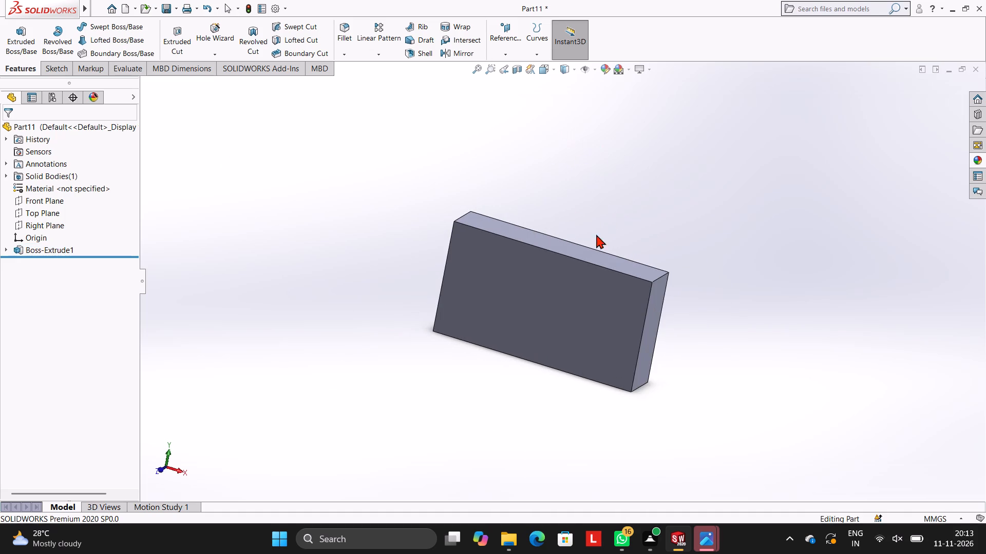
middle_drag(496, 278, 483, 195)
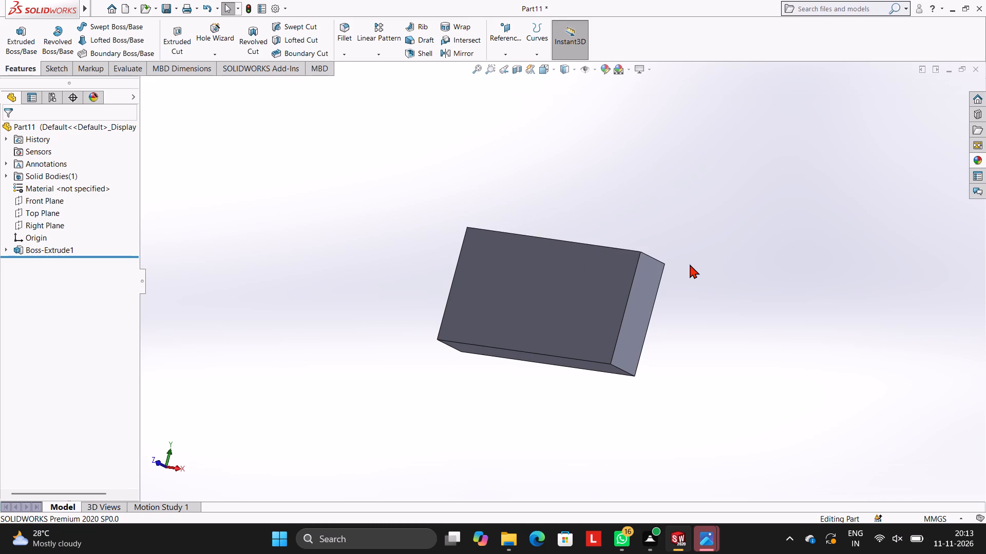
middle_drag(686, 265, 646, 271)
click(594, 275)
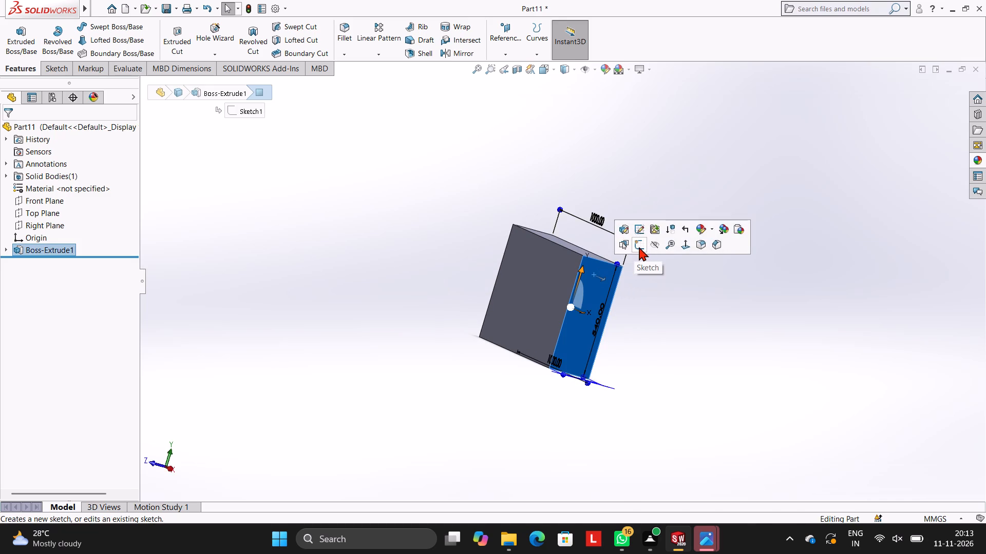
click(639, 247)
key(ctrl+8)
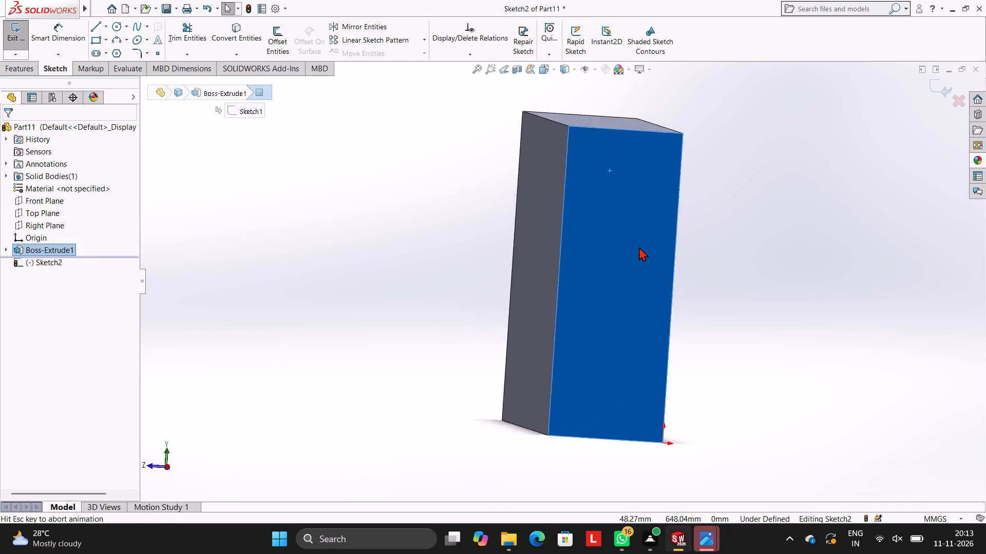
scroll(582, 176, up, 2)
scroll(582, 176, down, 1)
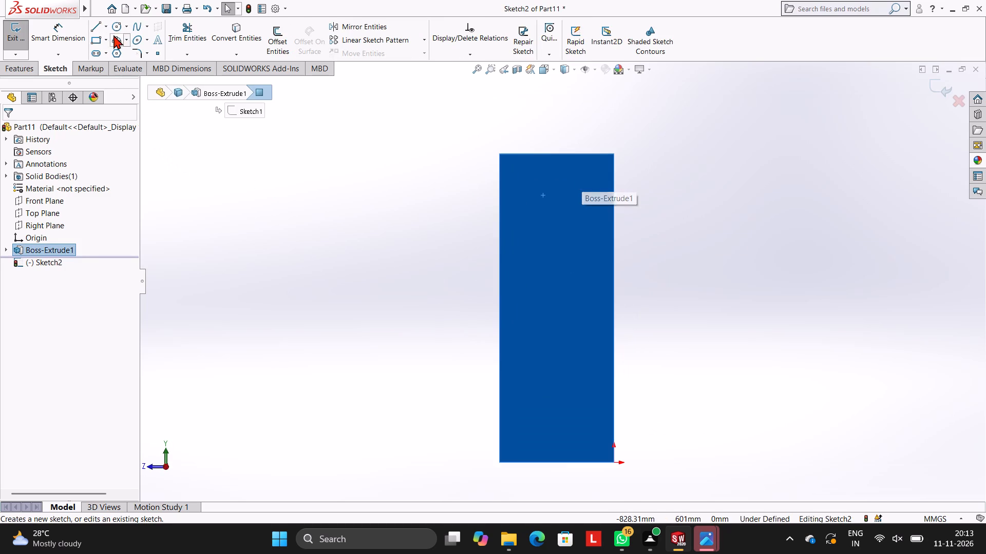
click(97, 27)
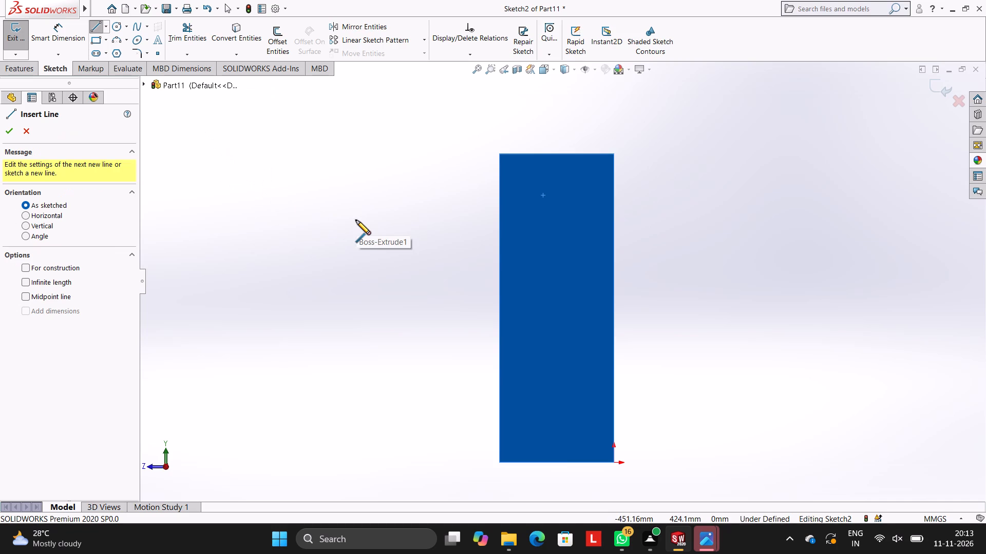
click(498, 153)
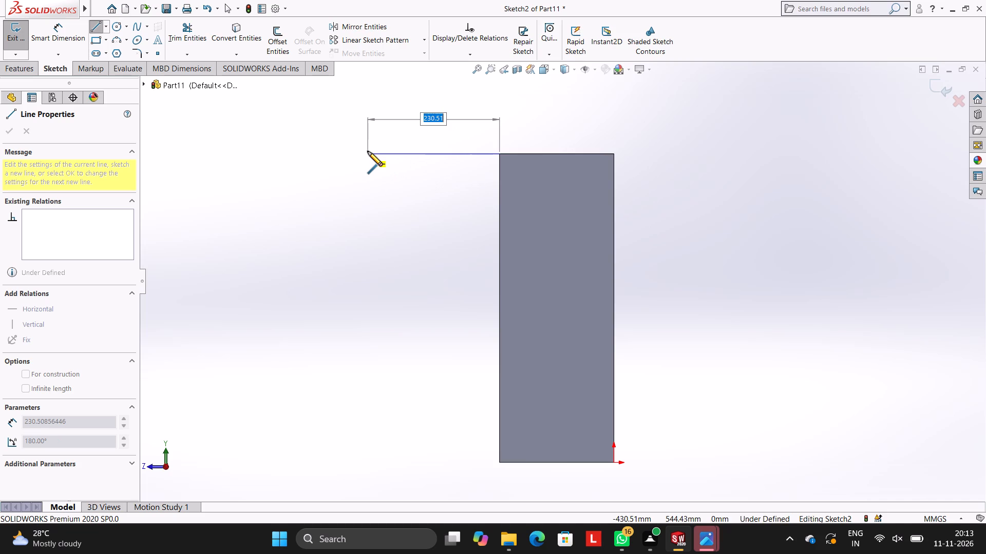
text(600)
key(Return)
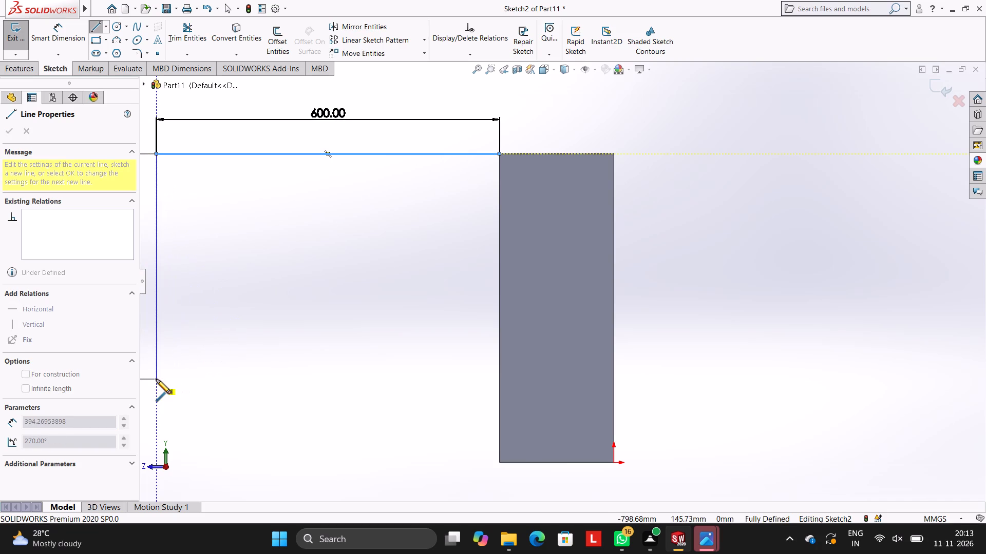
Draw a 300 mm line downward from the outer end, then close the rectangle back along the block's front edge.
text(30)
key(0)
key(Return)
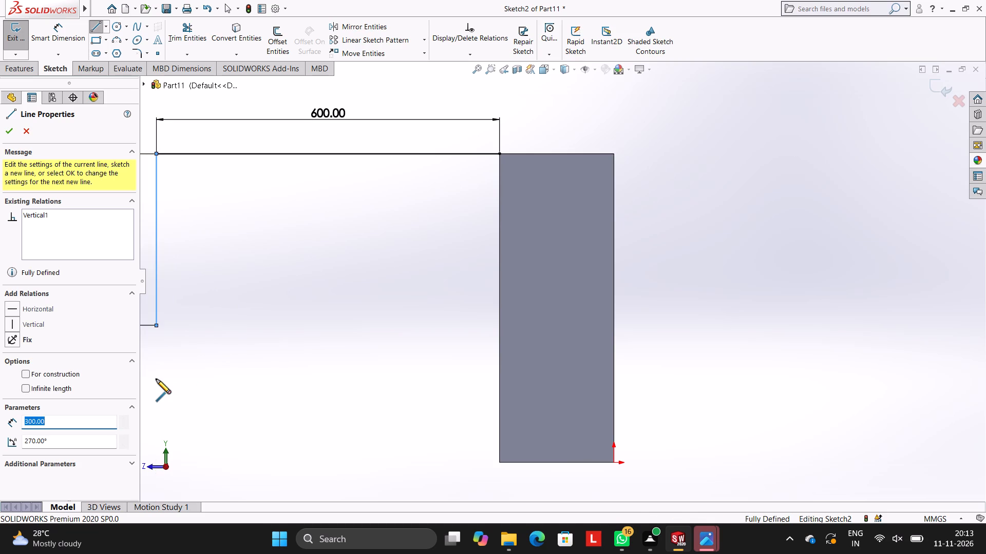
click(500, 325)
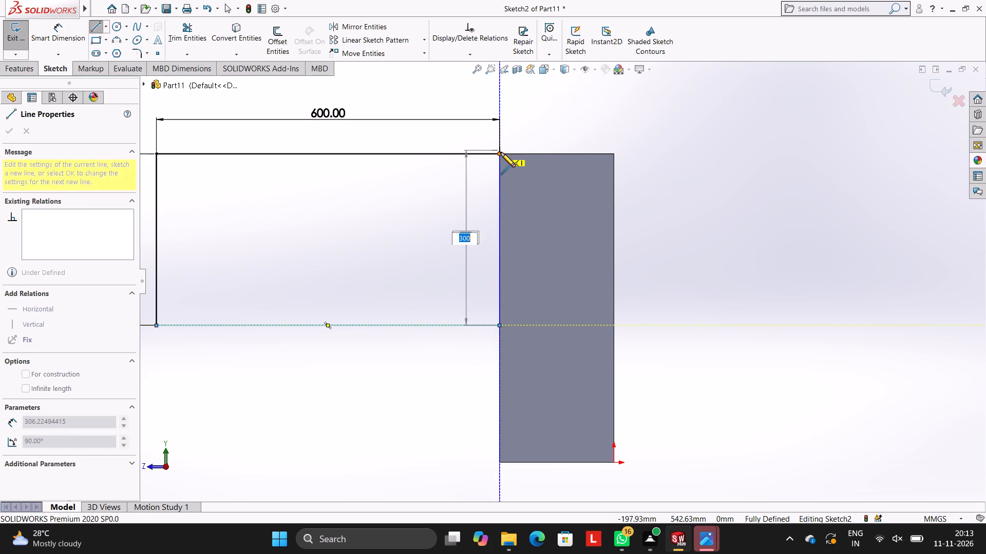
click(501, 152)
key(Escape)
Extrude the 600 x 300 mm rectangle as a blind boss 1000 mm deep, reversed to run along the block, with the result merged.
scroll(425, 232, up, 2)
scroll(426, 232, down, 1)
click(27, 67)
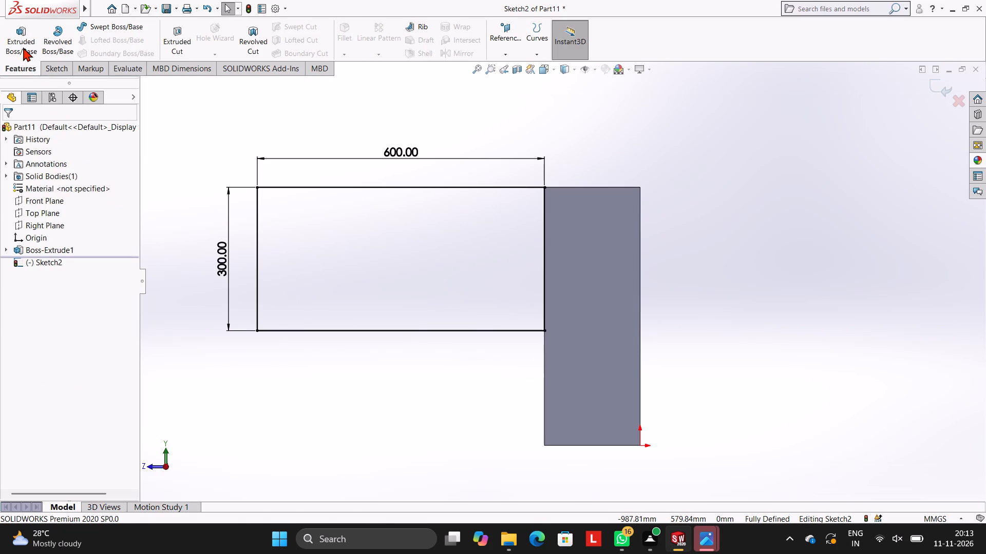
click(23, 47)
middle_drag(286, 253, 356, 247)
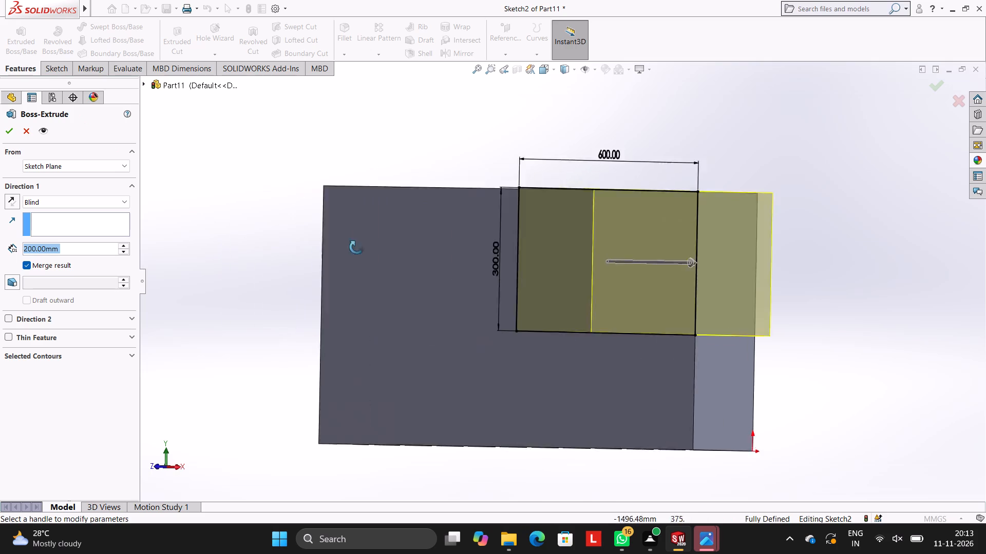
middle_drag(356, 247, 364, 236)
click(7, 196)
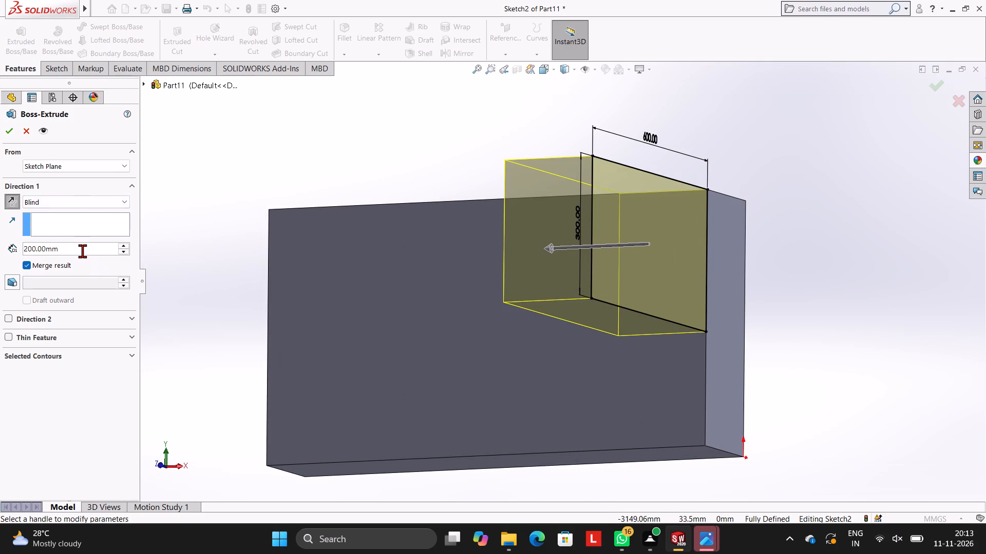
click(79, 247)
key(BackSpace)
key(BackSpace)
key(BackSpace)
key(BackSpace)
key(BackSpace)
key(BackSpace)
key(BackSpace)
key(BackSpace)
key(BackSpace)
key(BackSpace)
key(BackSpace)
key(BackSpace)
key(BackSpace)
key(BackSpace)
key(BackSpace)
key(BackSpace)
key(BackSpace)
key(BackSpace)
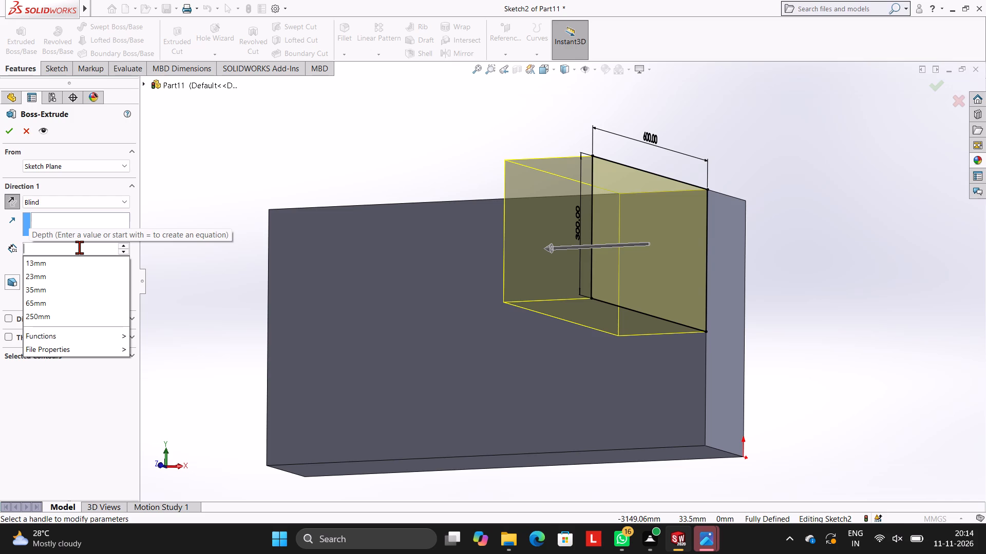
text(1000)
key(Return)
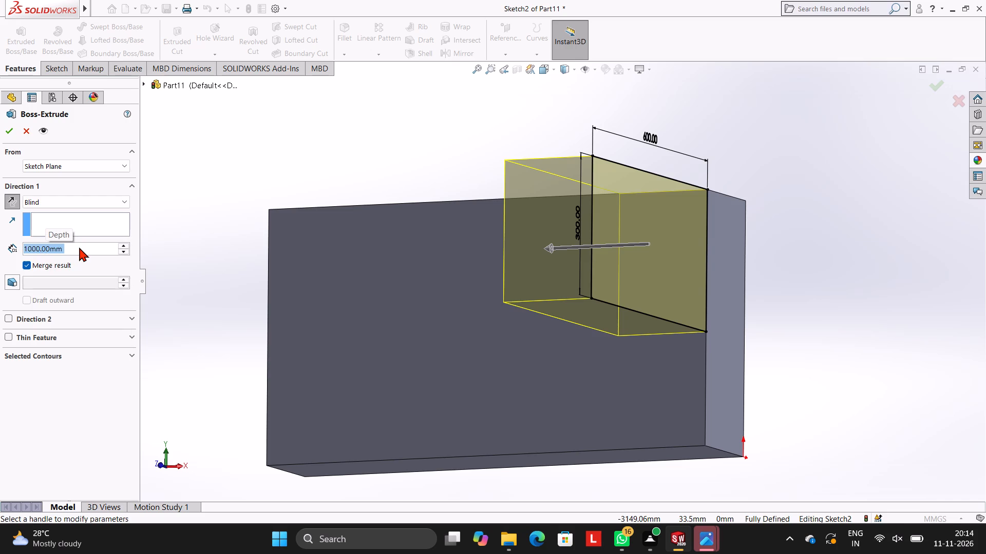
scroll(585, 302, up, 2)
middle_drag(631, 299, 653, 291)
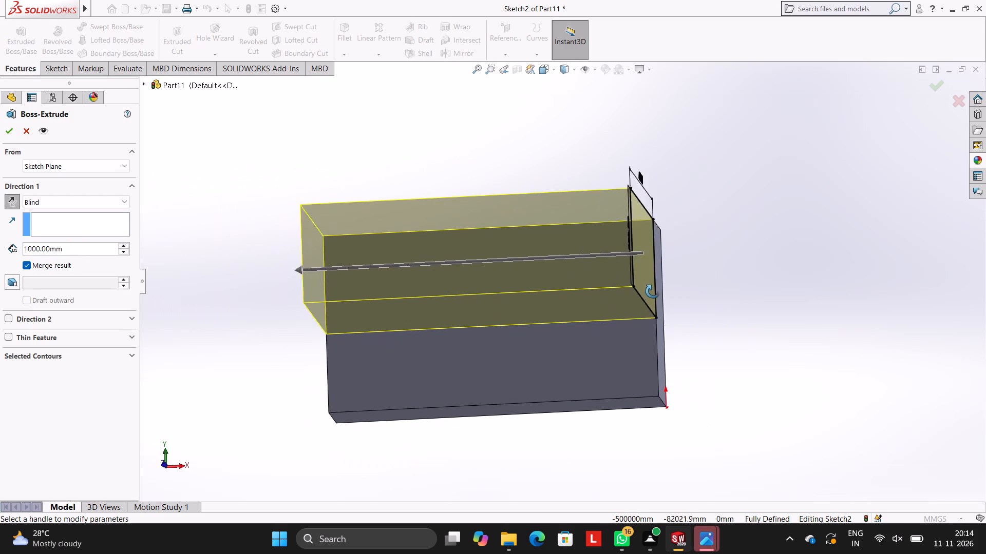
middle_drag(653, 291, 655, 279)
click(10, 129)
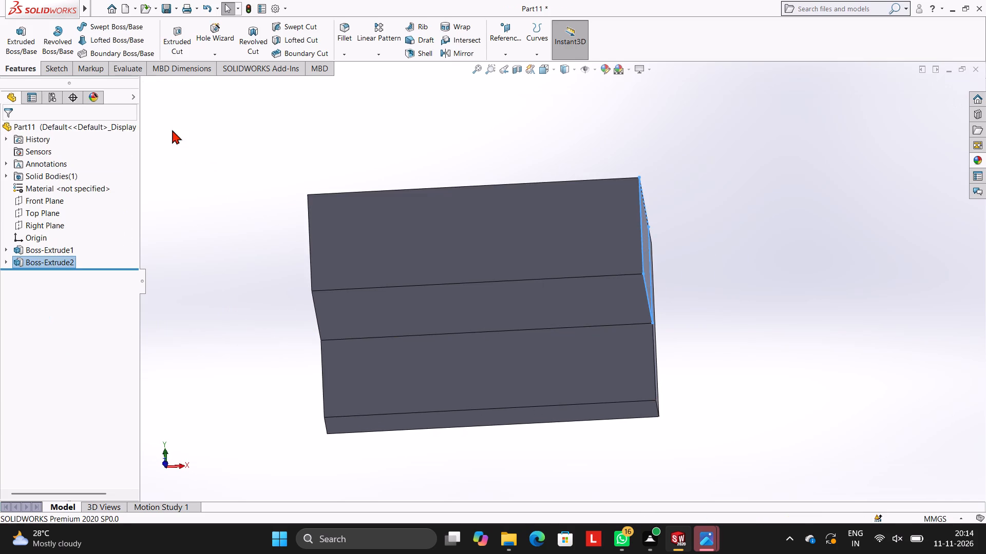
click(172, 130)
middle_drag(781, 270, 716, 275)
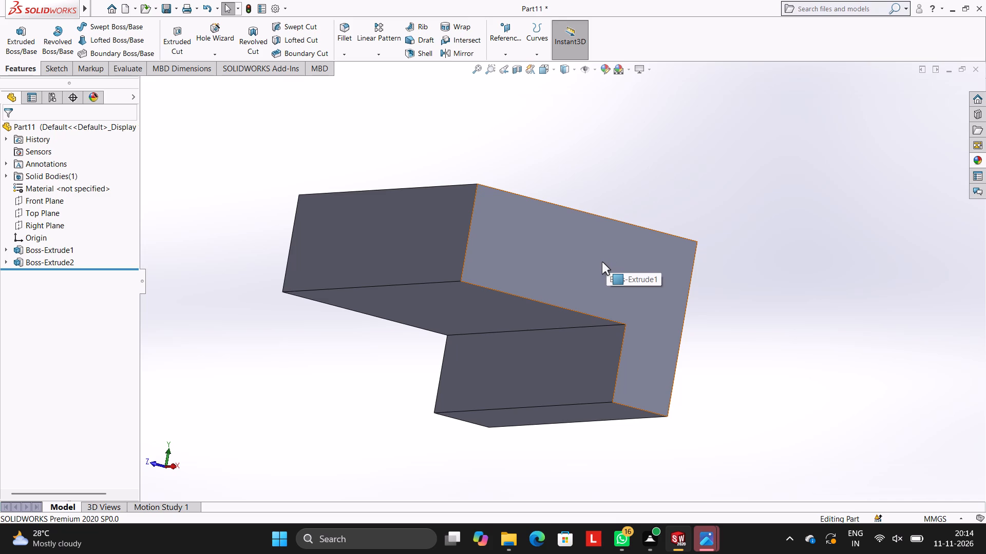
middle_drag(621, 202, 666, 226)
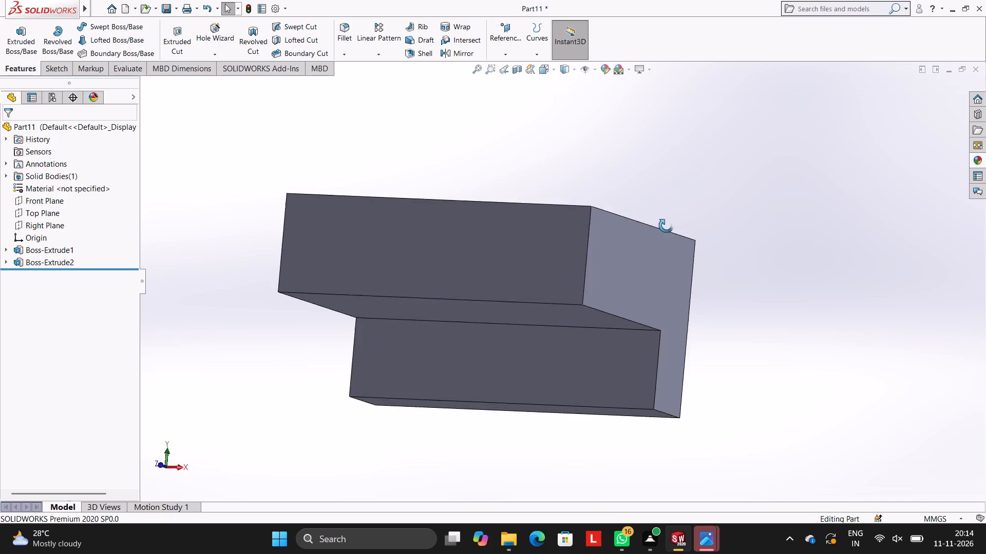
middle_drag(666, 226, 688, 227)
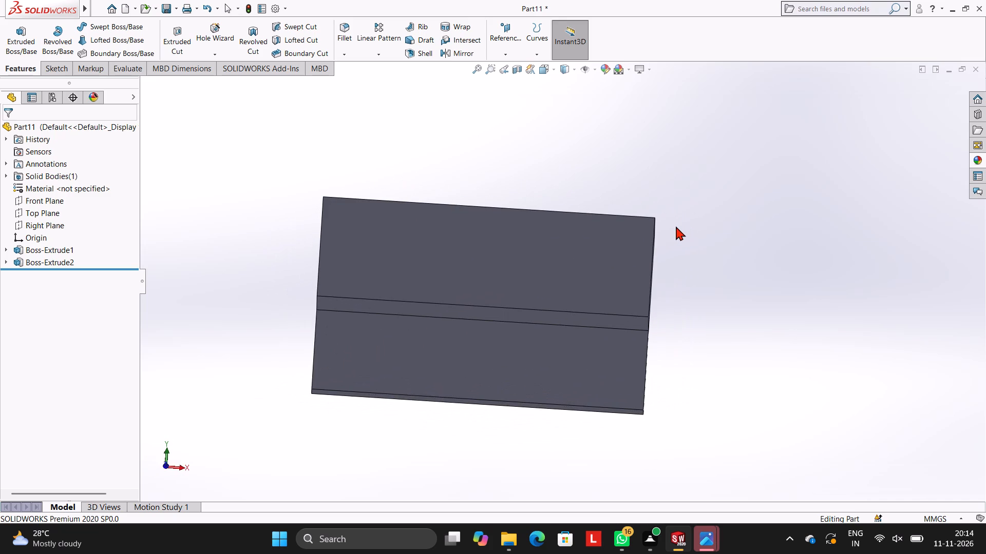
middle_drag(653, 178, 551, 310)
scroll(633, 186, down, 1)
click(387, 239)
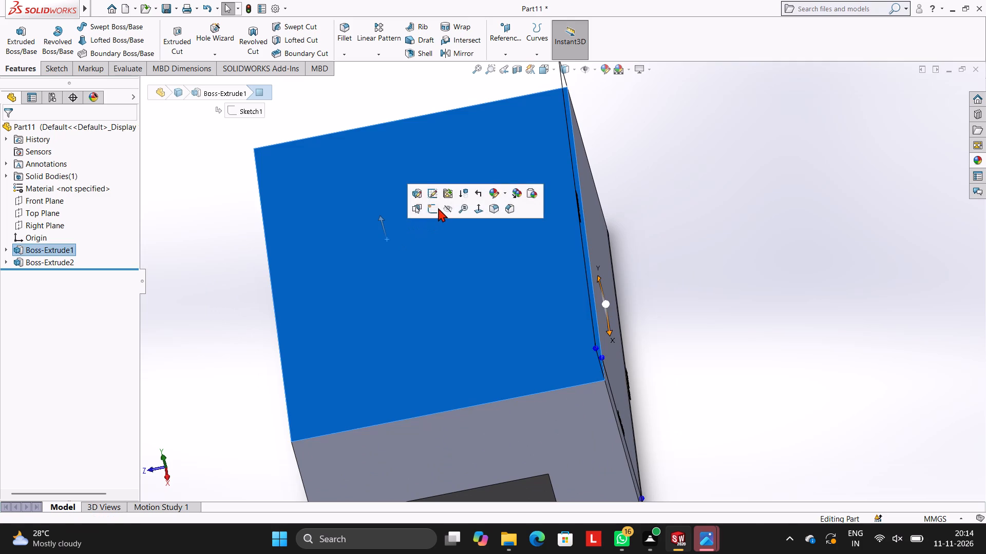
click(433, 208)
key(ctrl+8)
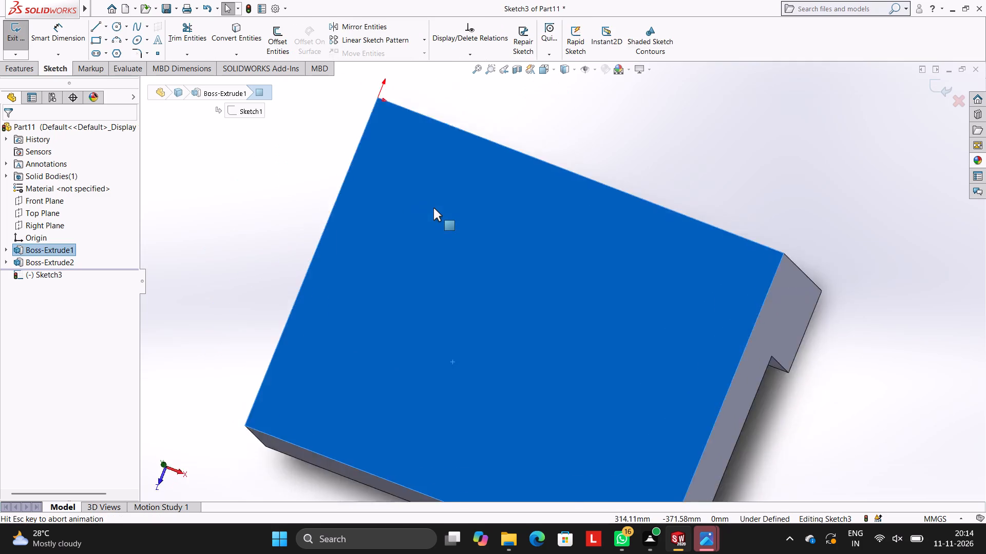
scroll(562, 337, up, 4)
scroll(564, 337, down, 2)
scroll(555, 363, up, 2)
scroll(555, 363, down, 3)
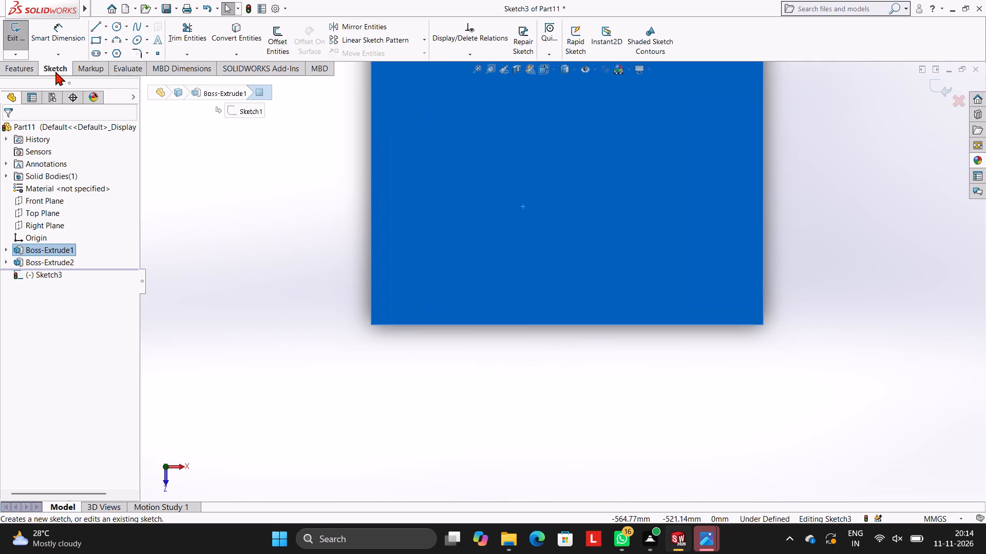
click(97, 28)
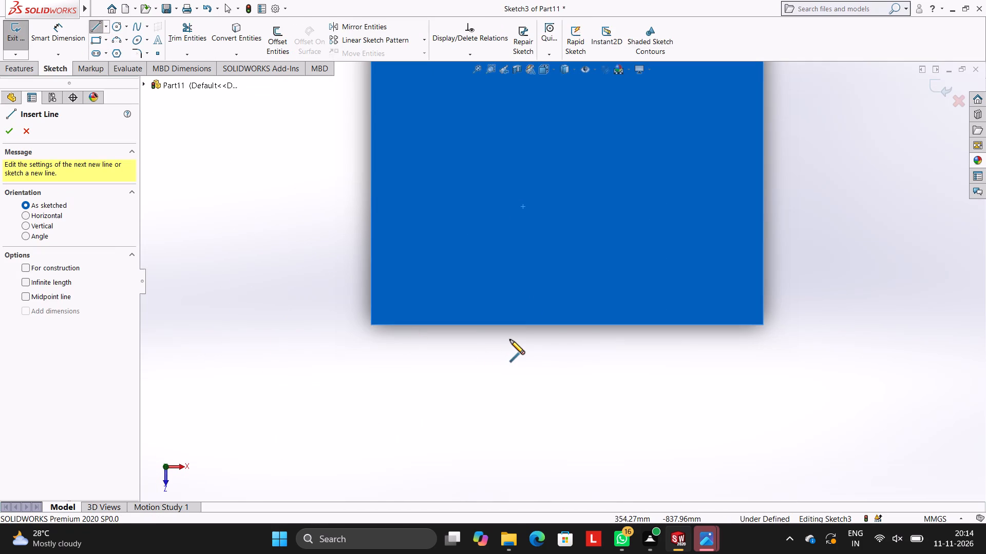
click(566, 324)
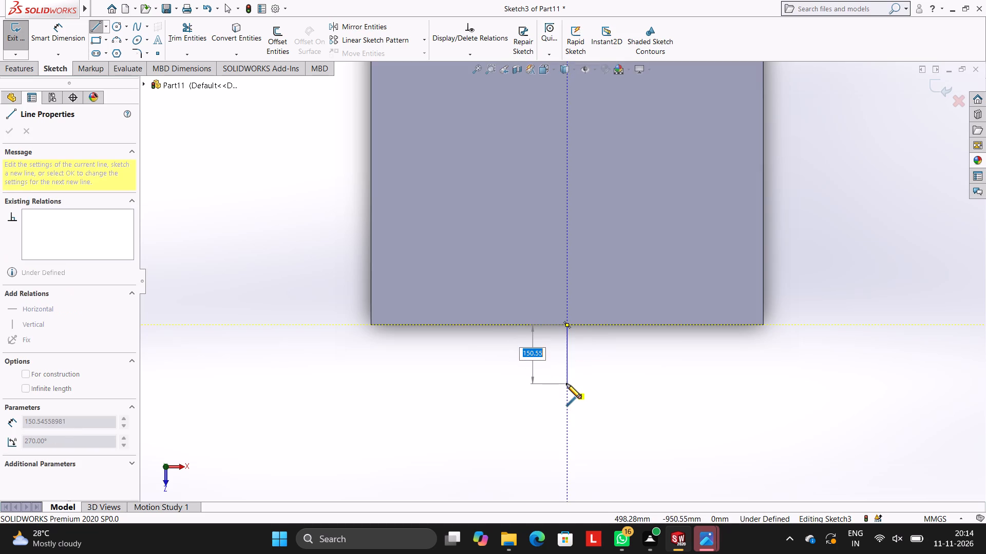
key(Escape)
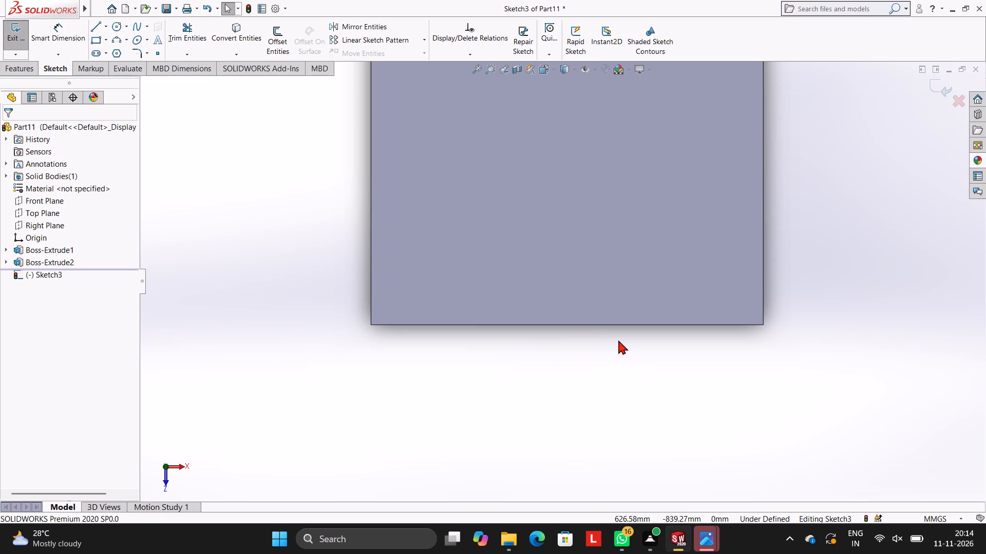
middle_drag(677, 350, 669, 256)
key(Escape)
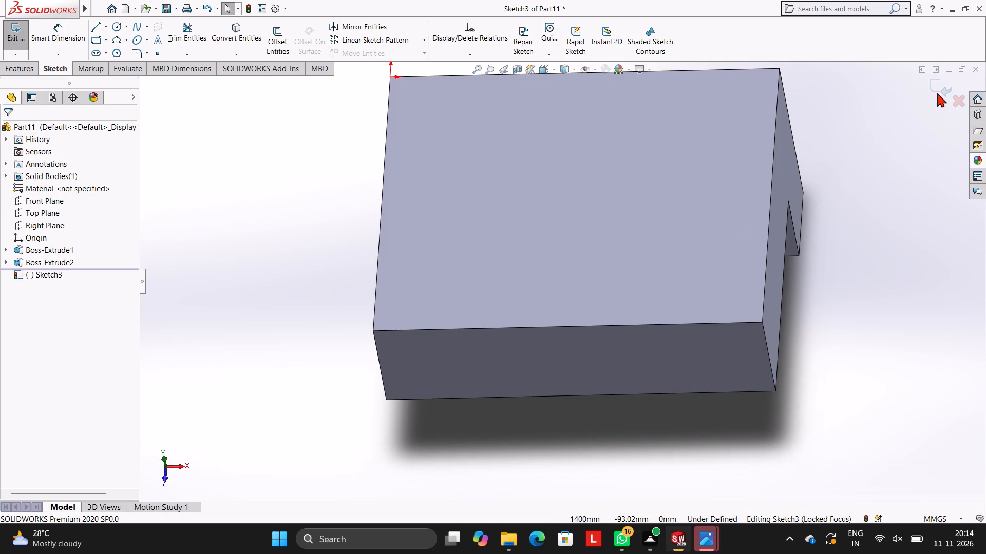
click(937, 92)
Sketch a closed 1000 x 300 mm rectangle with lines along the edges of the projecting arm's outer front face.
click(600, 384)
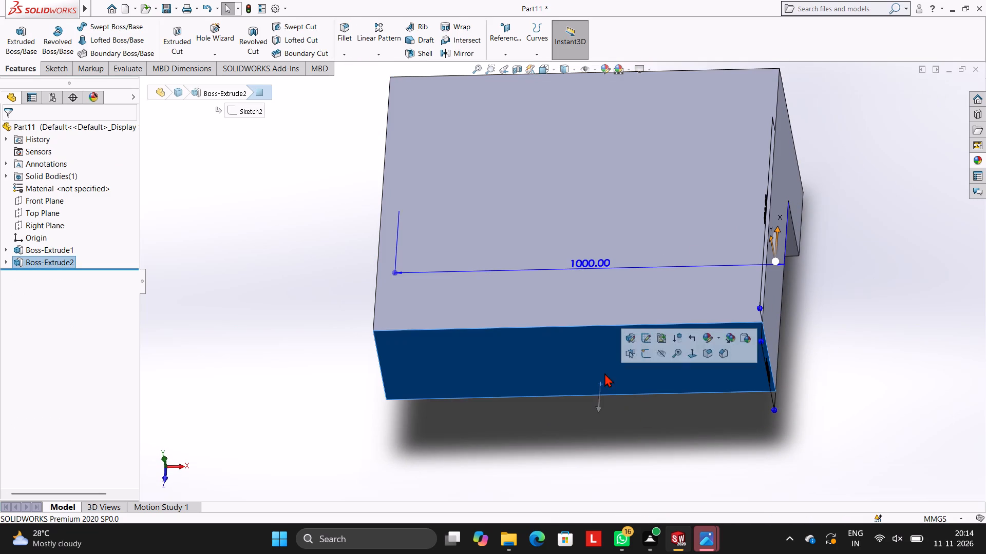
click(646, 351)
key(ctrl+8)
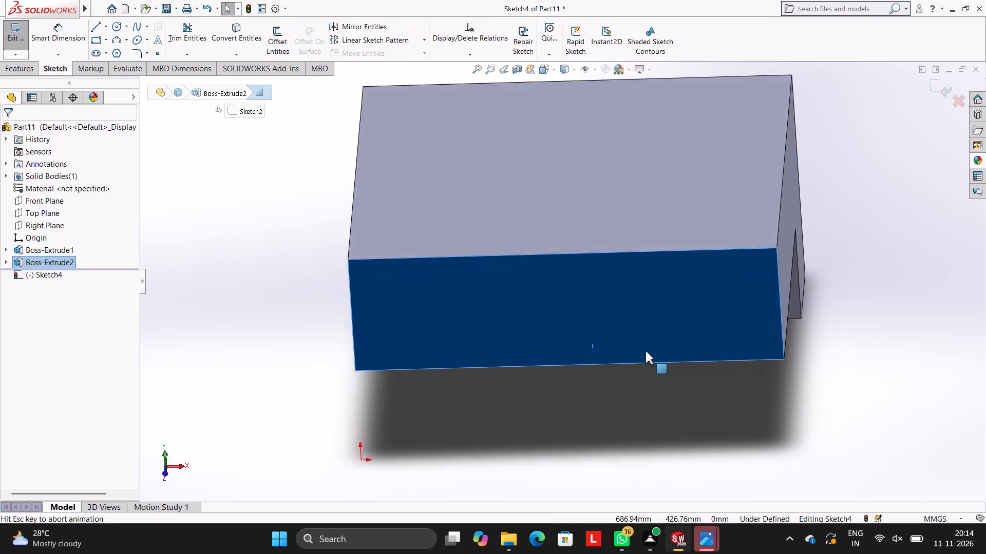
scroll(650, 210, up, 2)
scroll(651, 207, down, 1)
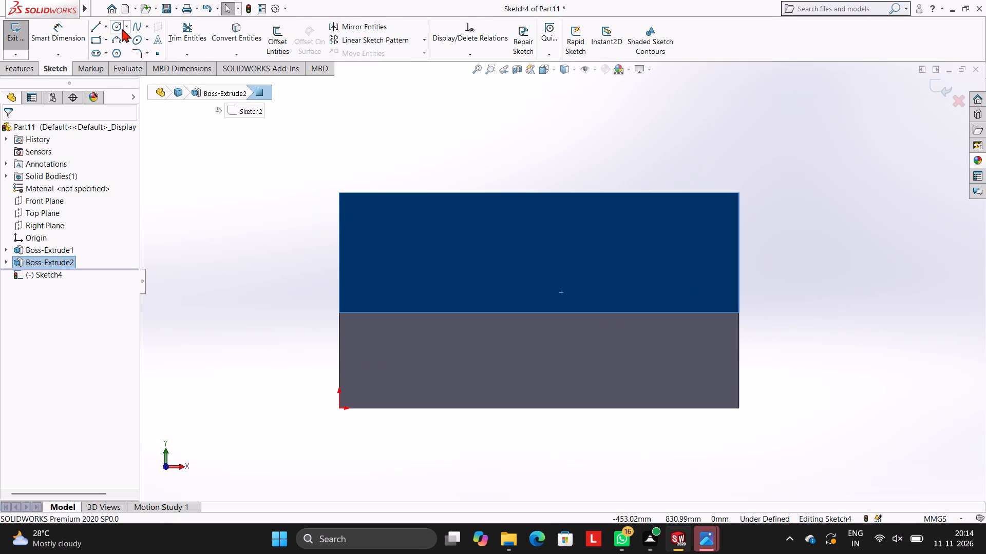
click(97, 26)
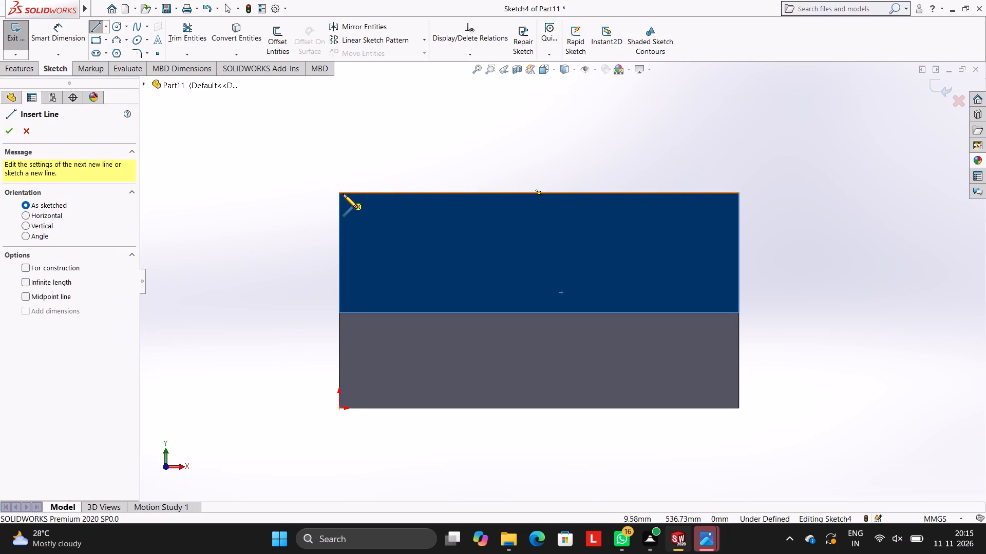
click(339, 191)
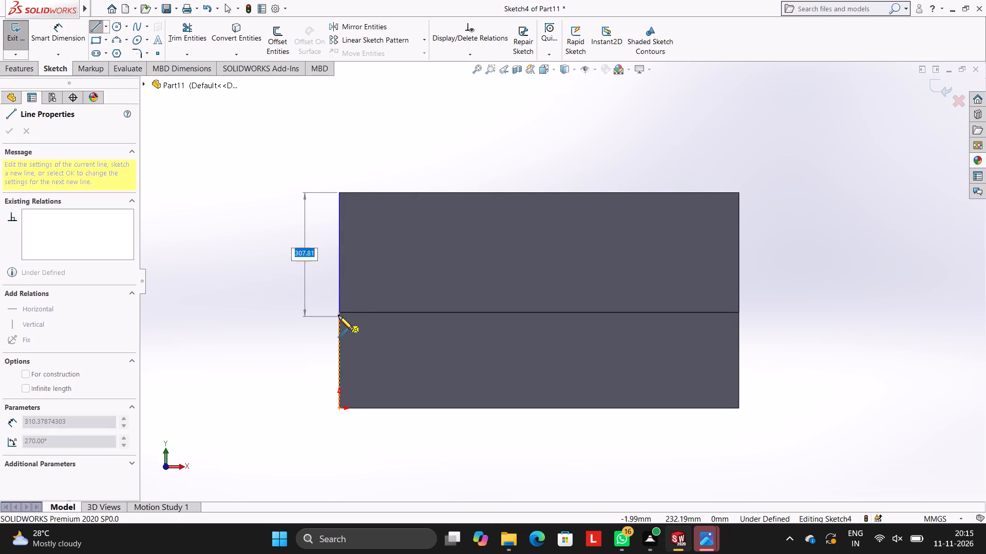
click(338, 311)
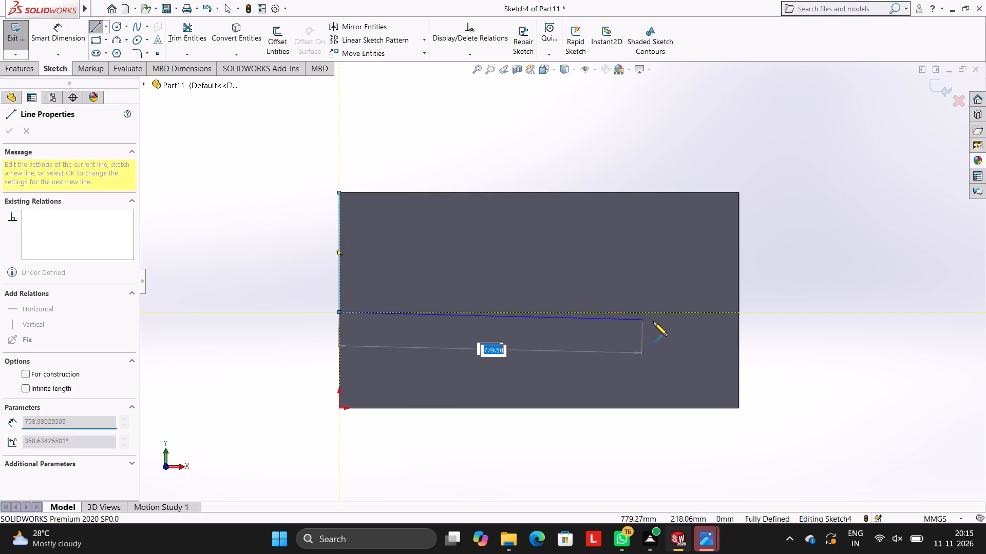
click(739, 312)
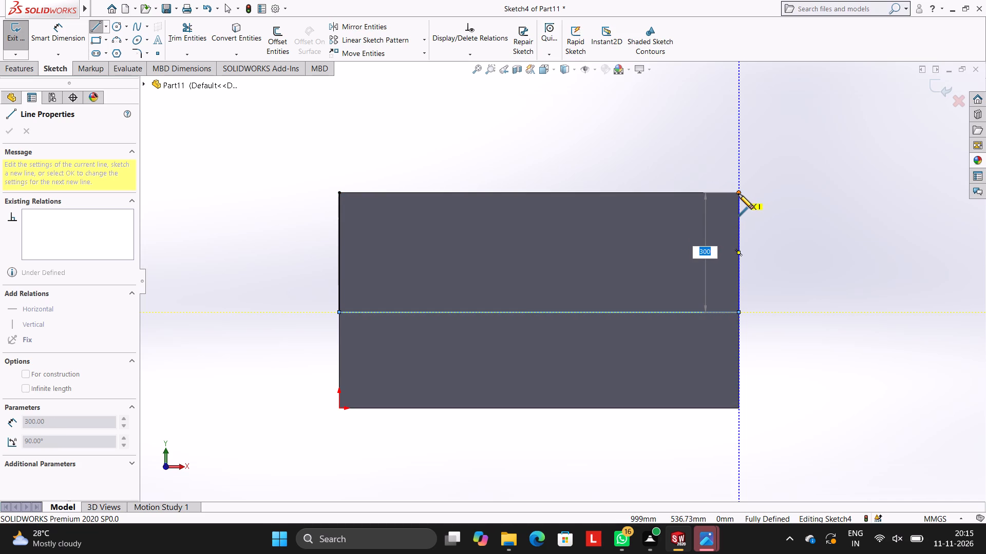
click(738, 193)
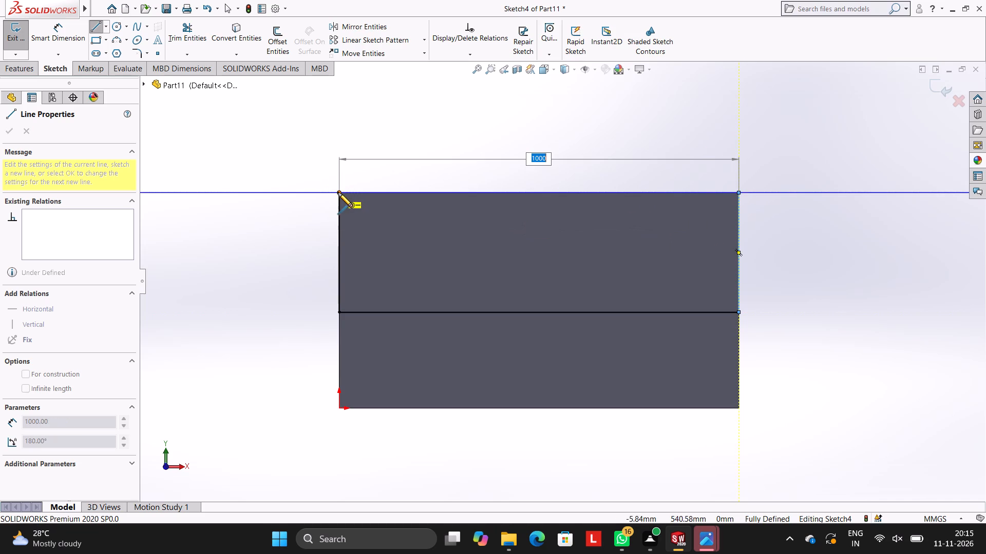
click(338, 192)
key(Escape)
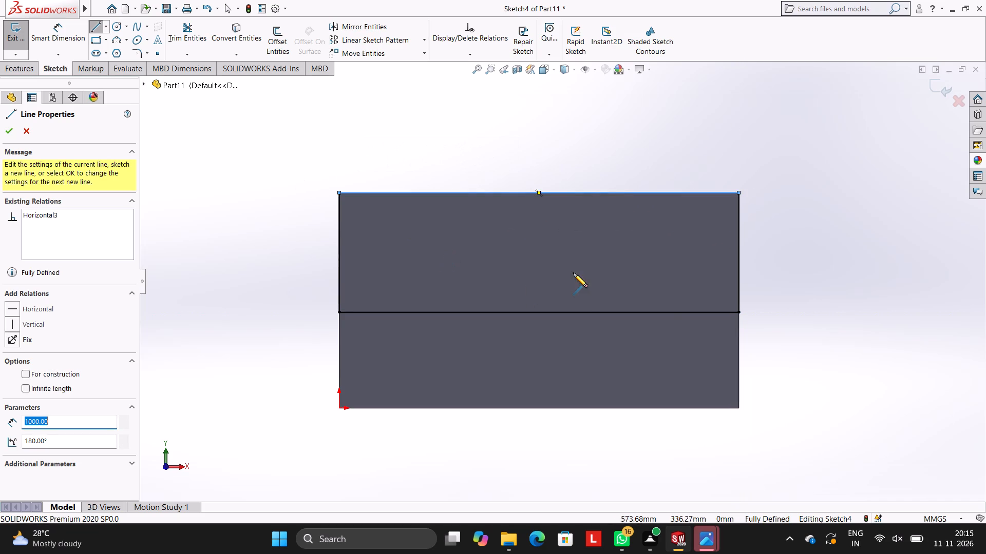
key(Escape)
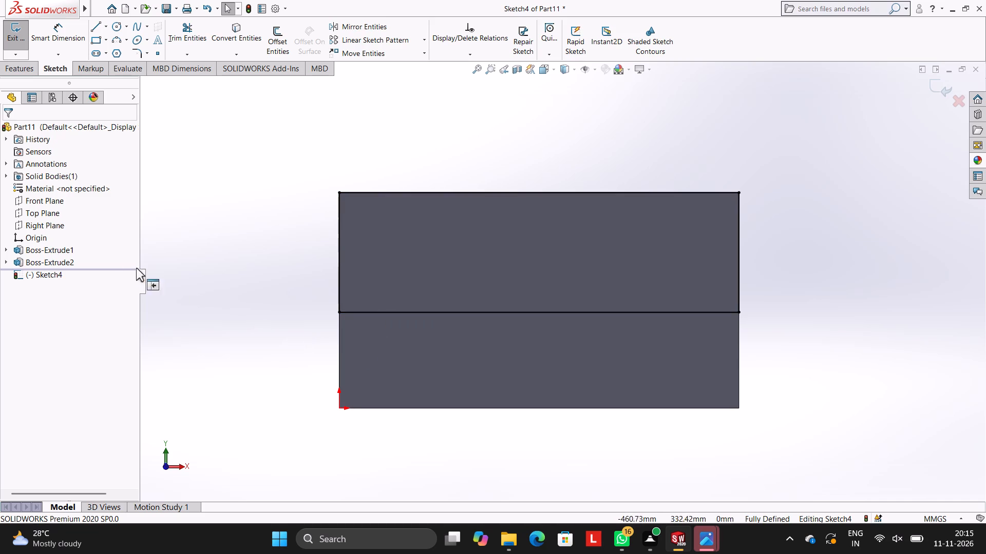
Cut-extrude the 1000 x 300 mm rectangle blind to a depth of 100 mm, shortening the projecting arm.
click(23, 68)
click(184, 32)
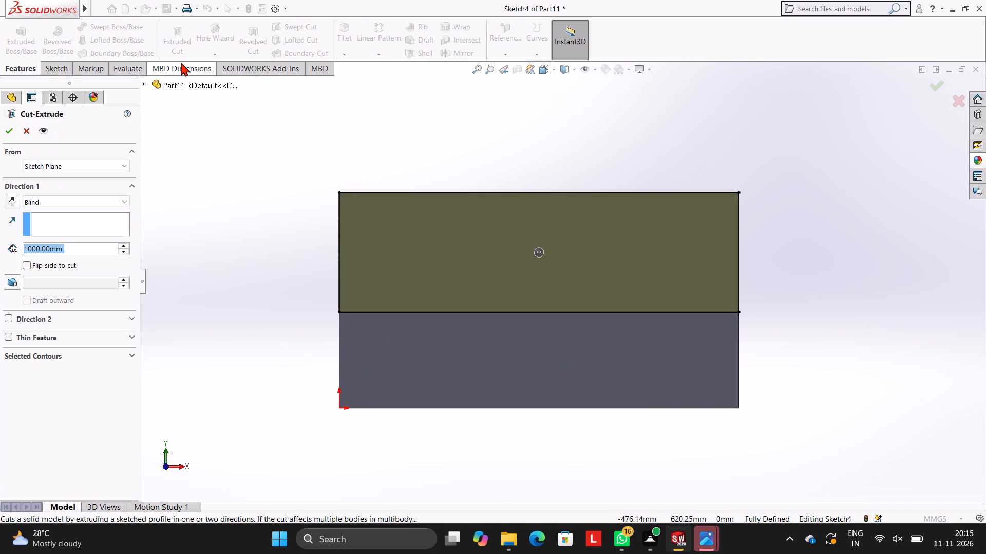
text(100)
key(Return)
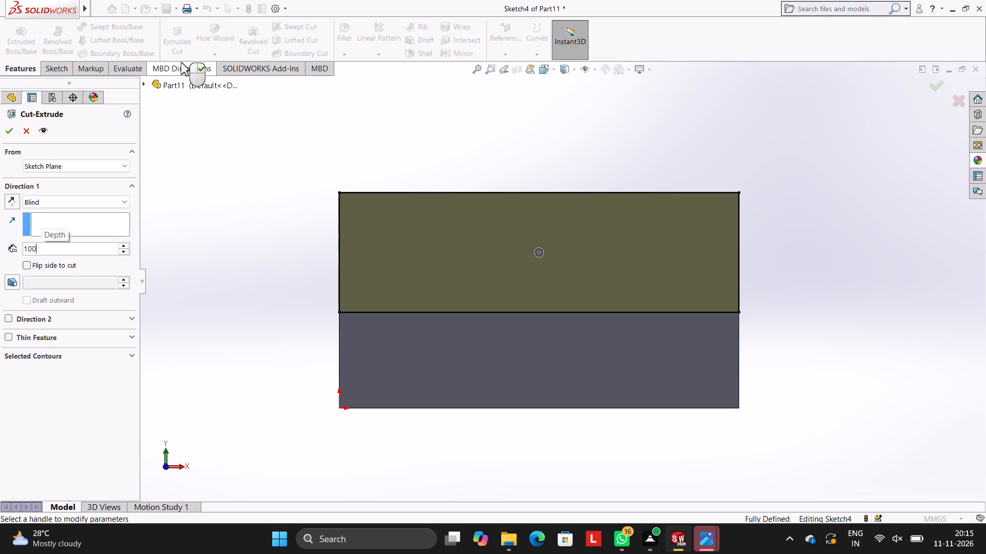
click(12, 136)
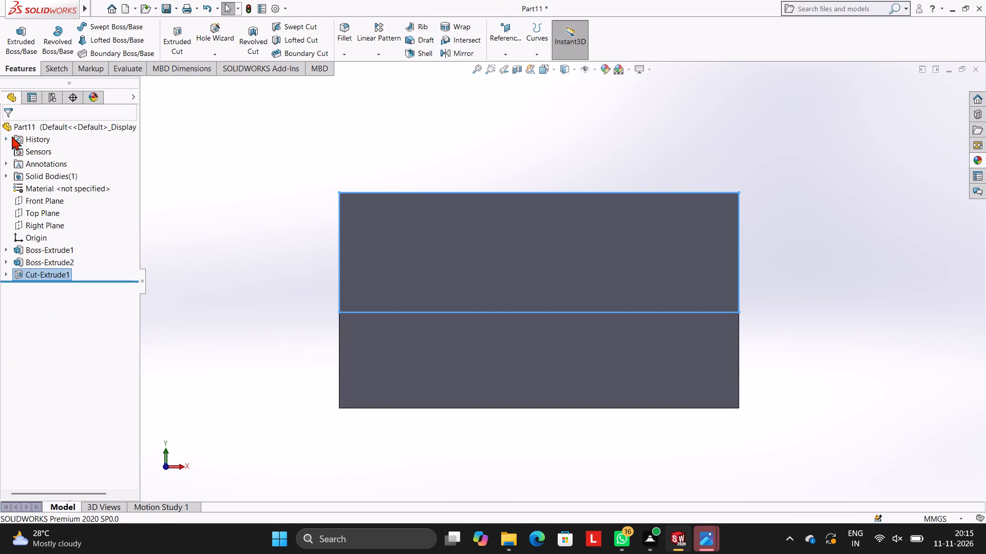
click(356, 106)
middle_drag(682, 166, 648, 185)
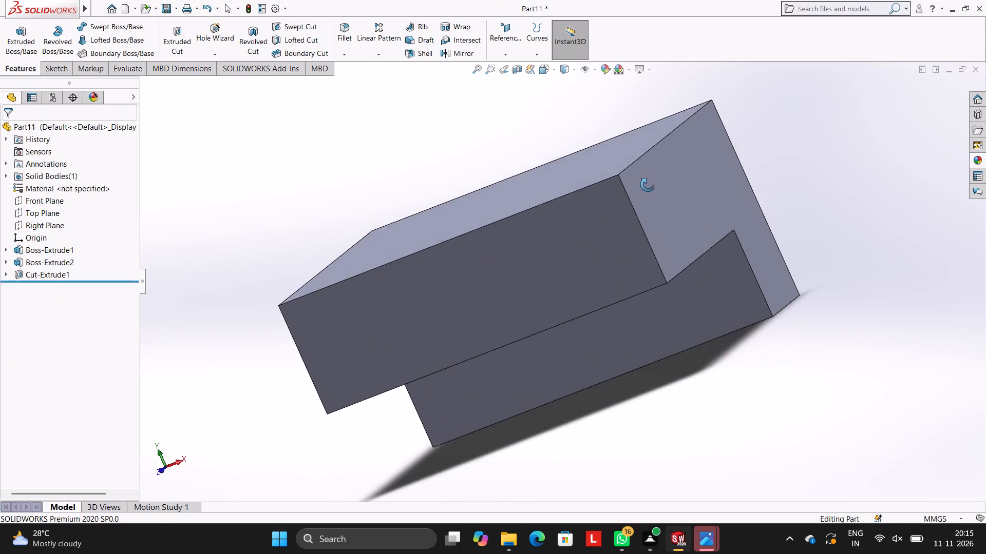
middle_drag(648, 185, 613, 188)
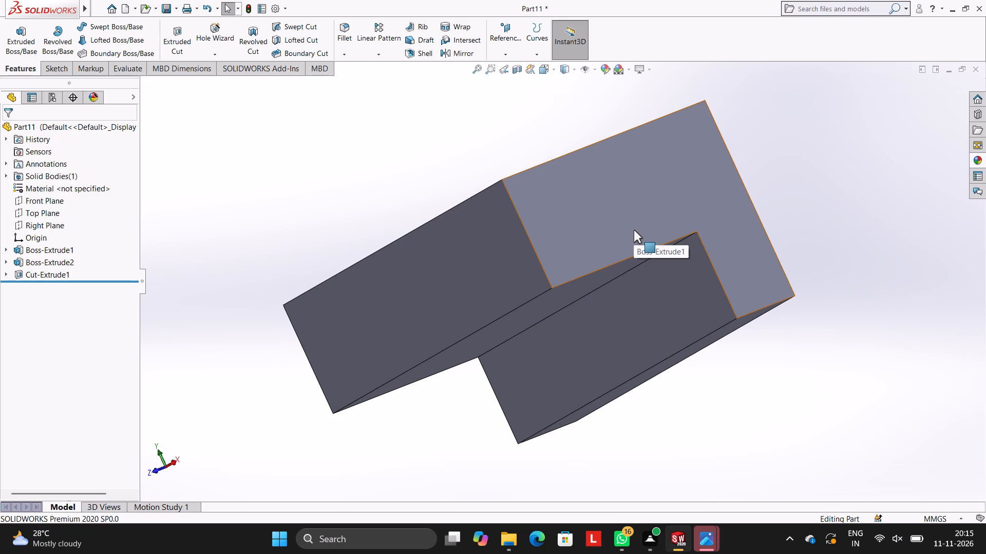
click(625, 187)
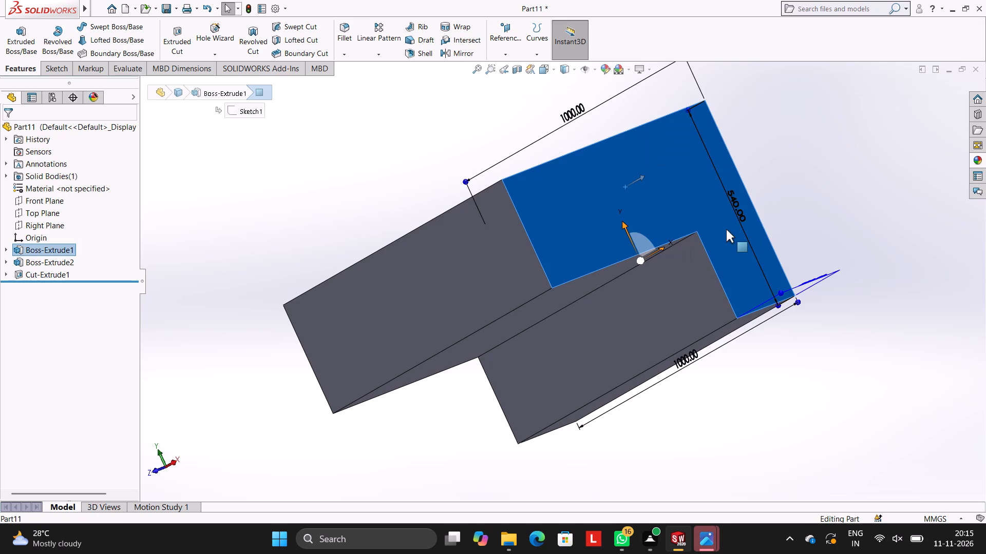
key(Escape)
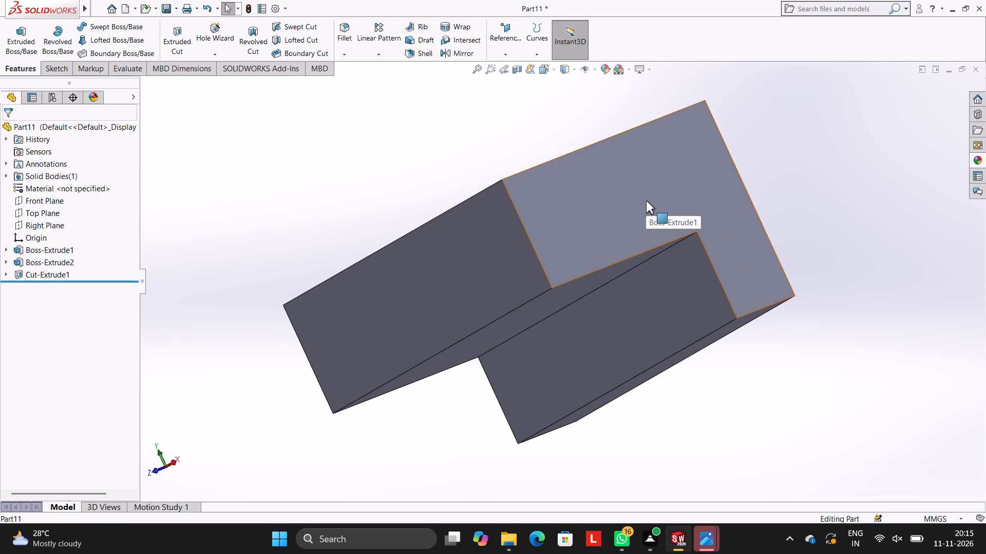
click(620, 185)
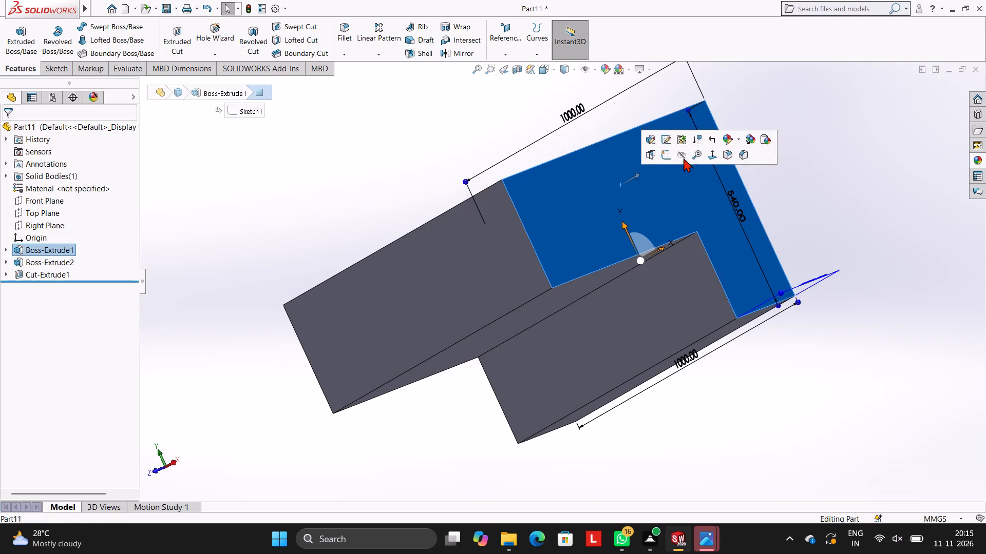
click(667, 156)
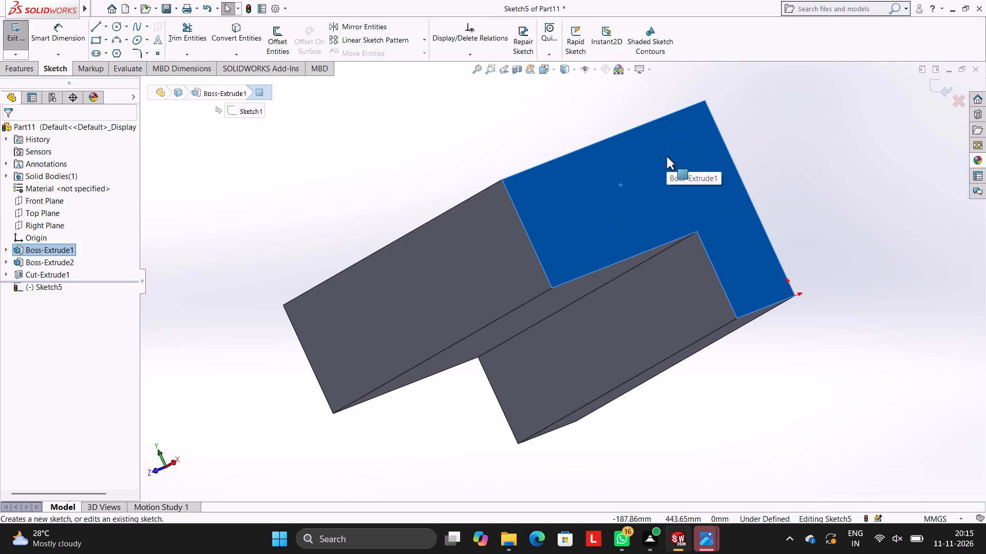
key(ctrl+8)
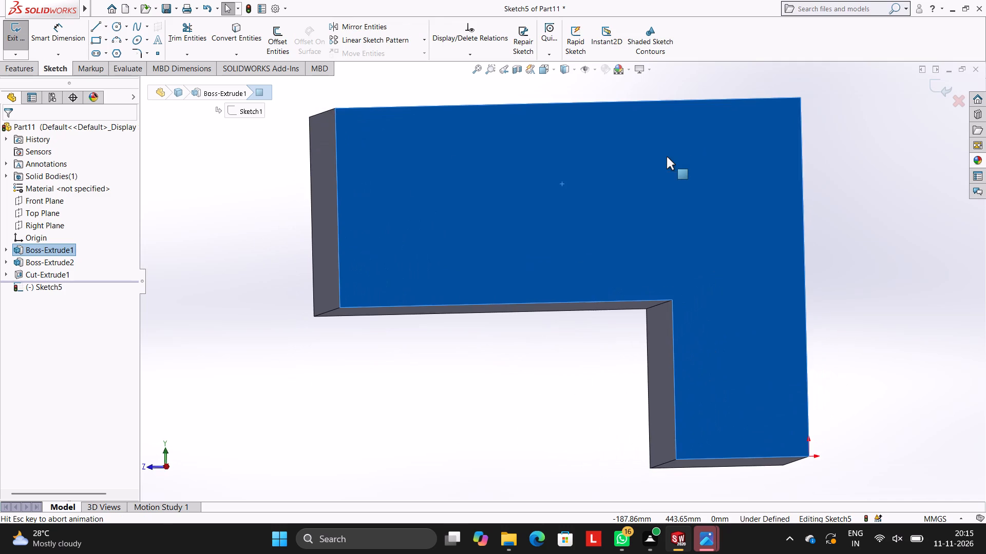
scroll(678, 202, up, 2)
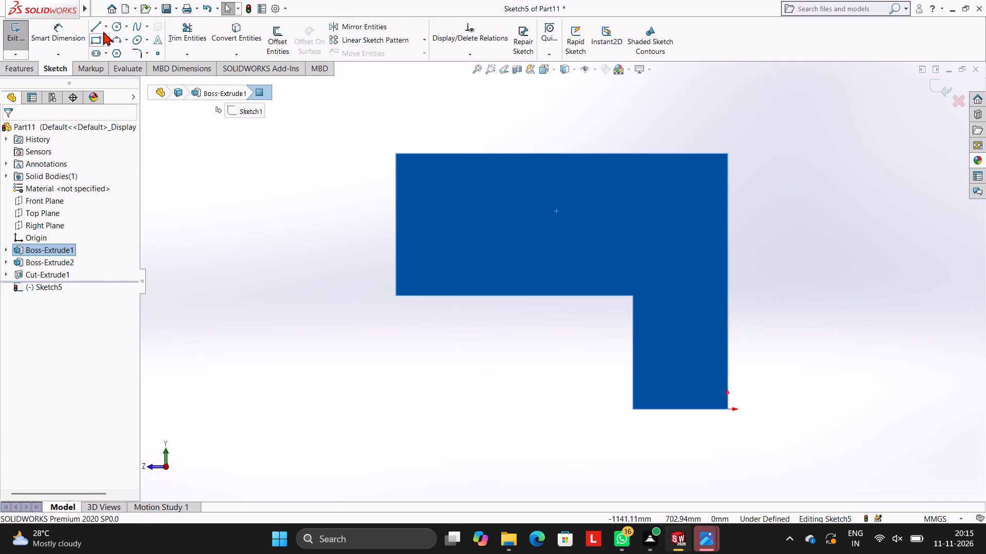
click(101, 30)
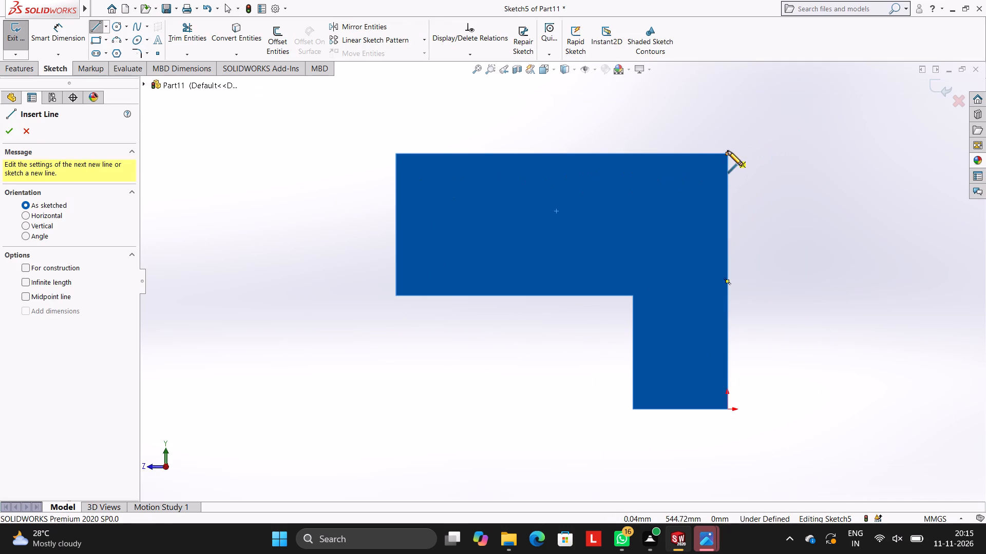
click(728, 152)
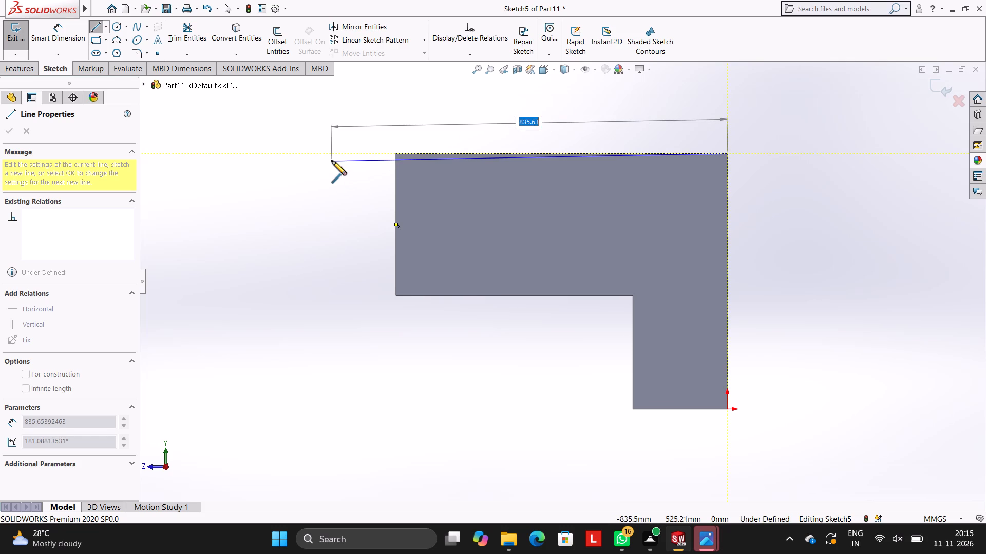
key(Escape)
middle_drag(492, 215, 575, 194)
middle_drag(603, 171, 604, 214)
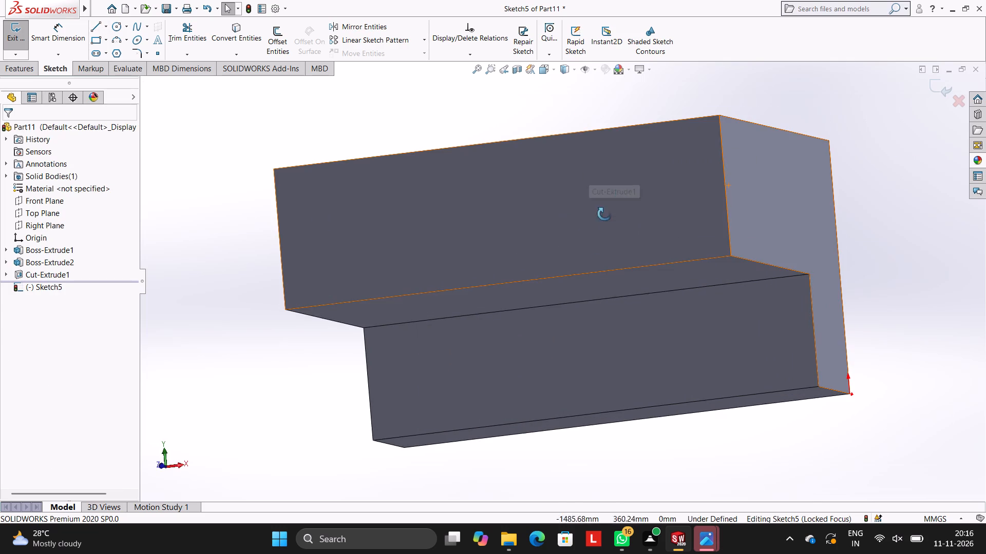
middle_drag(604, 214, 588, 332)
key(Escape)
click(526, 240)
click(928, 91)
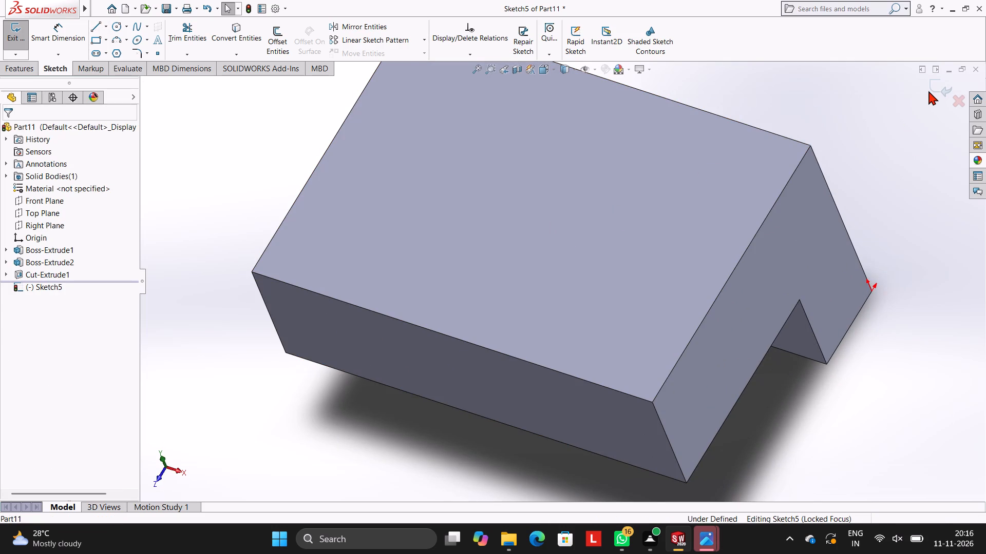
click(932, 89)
On the top face, sketch a 100 mm line outward from the front edge's midpoint, a 200 mm line parallel to the edge, and return to the edge.
click(557, 245)
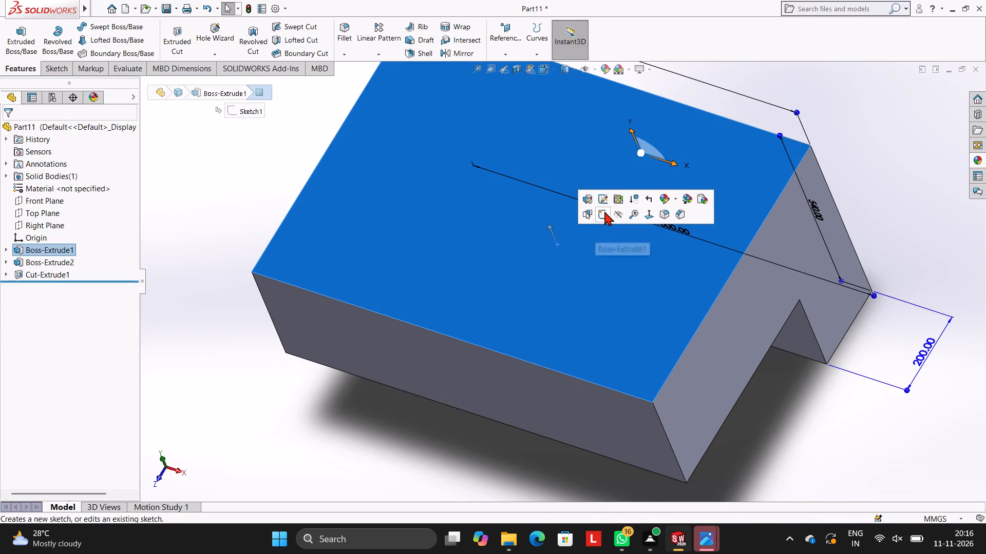
click(604, 211)
key(ctrl+8)
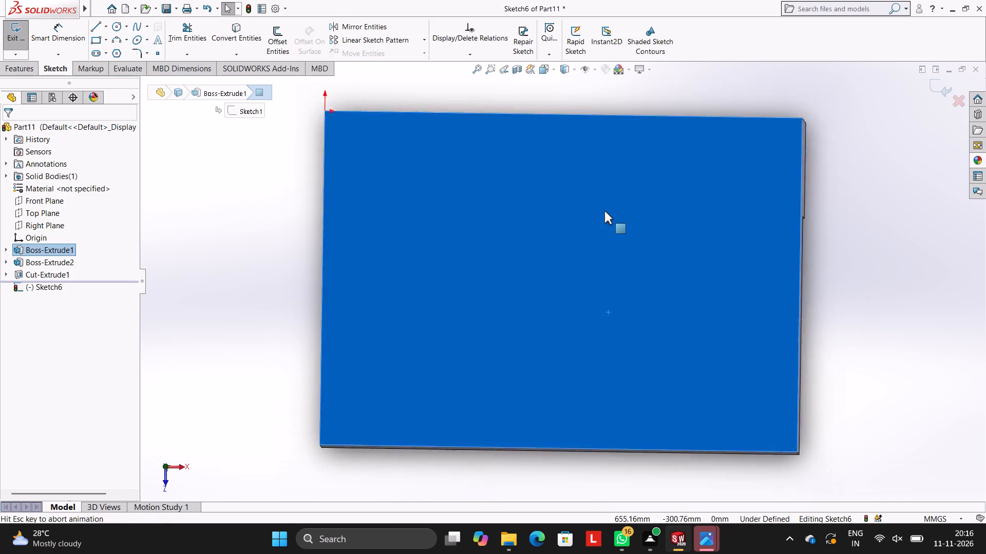
scroll(559, 348, up, 3)
scroll(559, 348, down, 1)
scroll(585, 369, up, 2)
scroll(602, 354, down, 5)
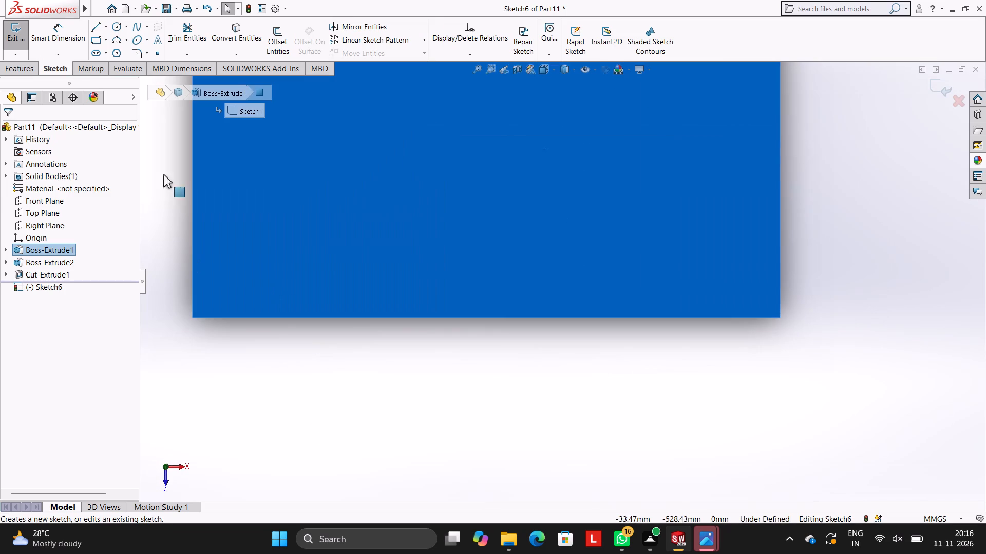
click(99, 24)
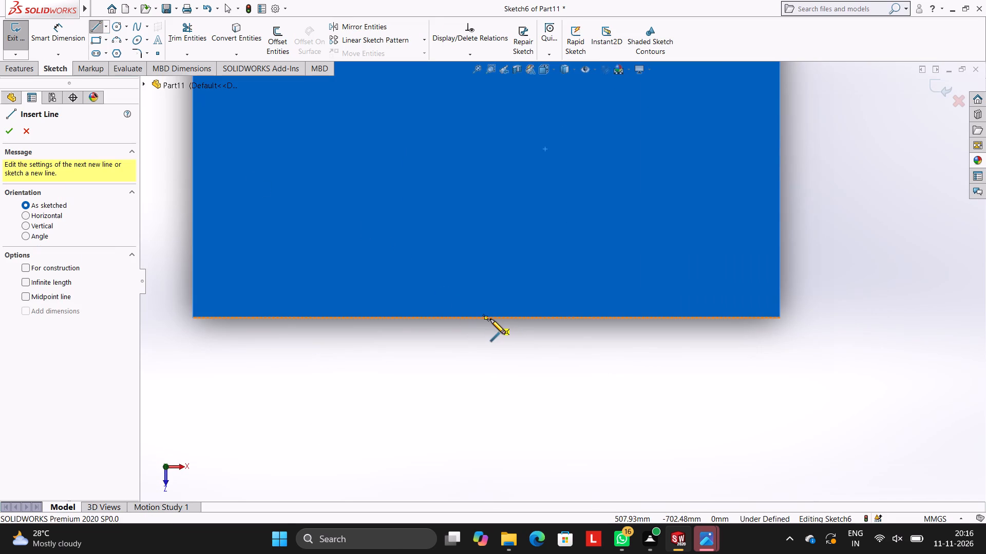
click(486, 319)
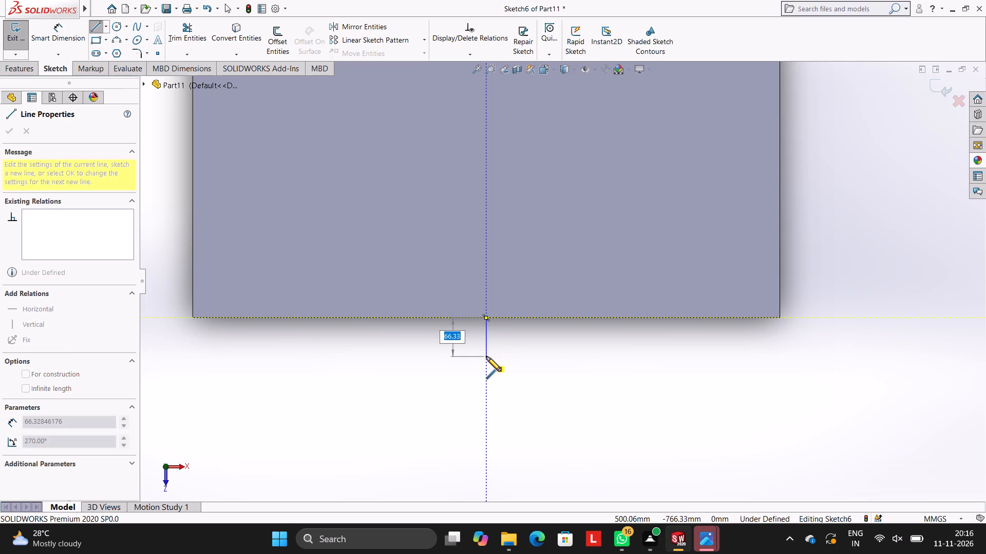
text(100)
key(Return)
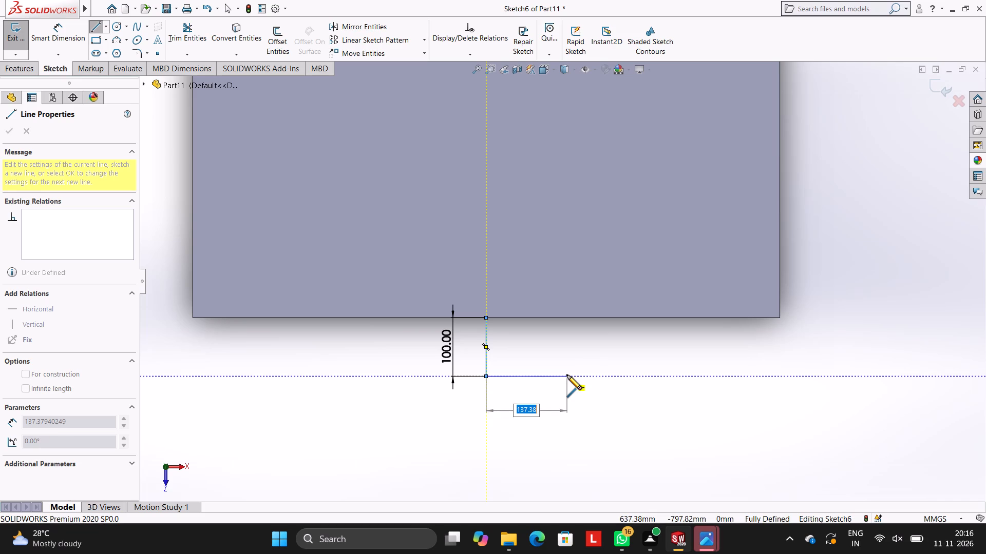
text(200)
key(Return)
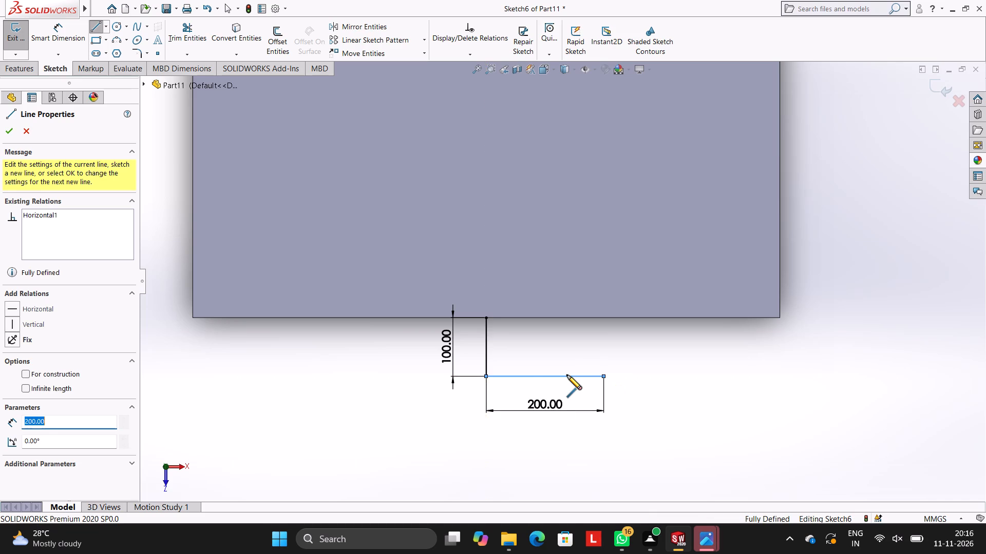
click(604, 316)
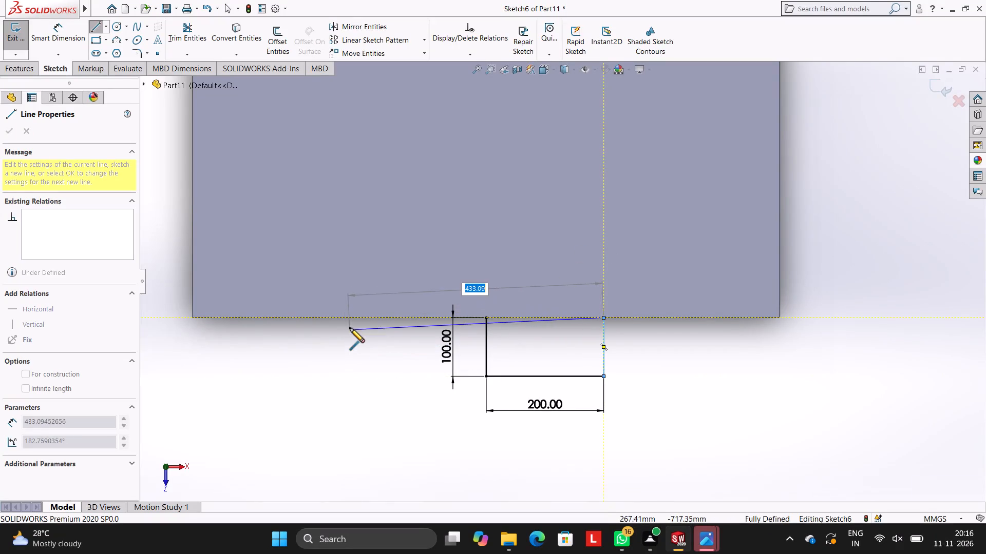
Draw a 400 mm line back along the front edge, a 100 mm line outward, and close to the first rectangle's outer corner.
text(400)
key(Return)
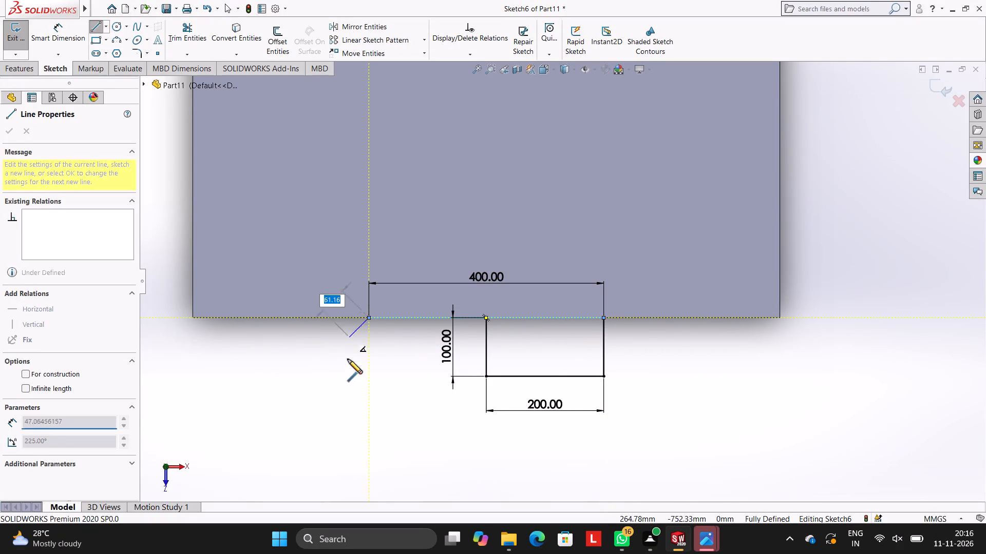
text(100)
key(Return)
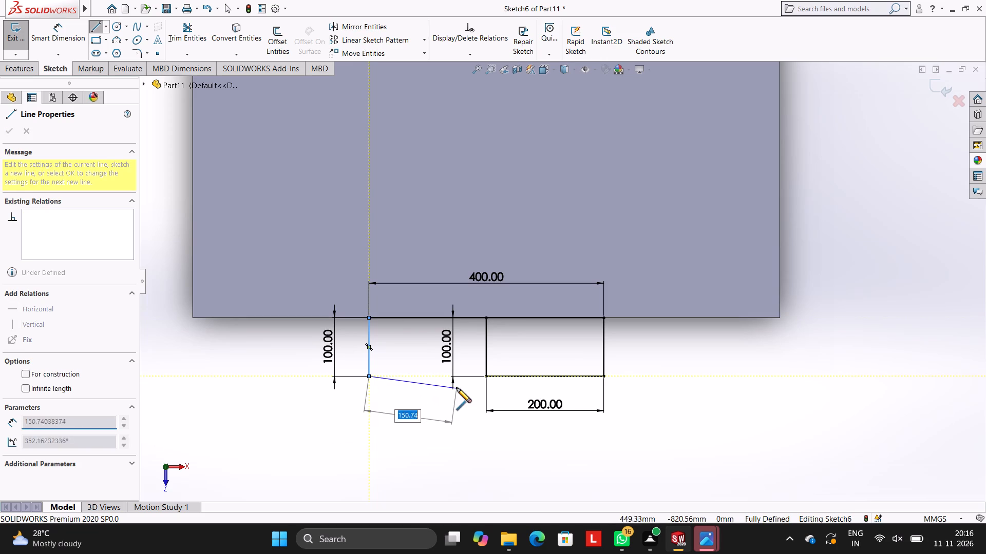
click(487, 379)
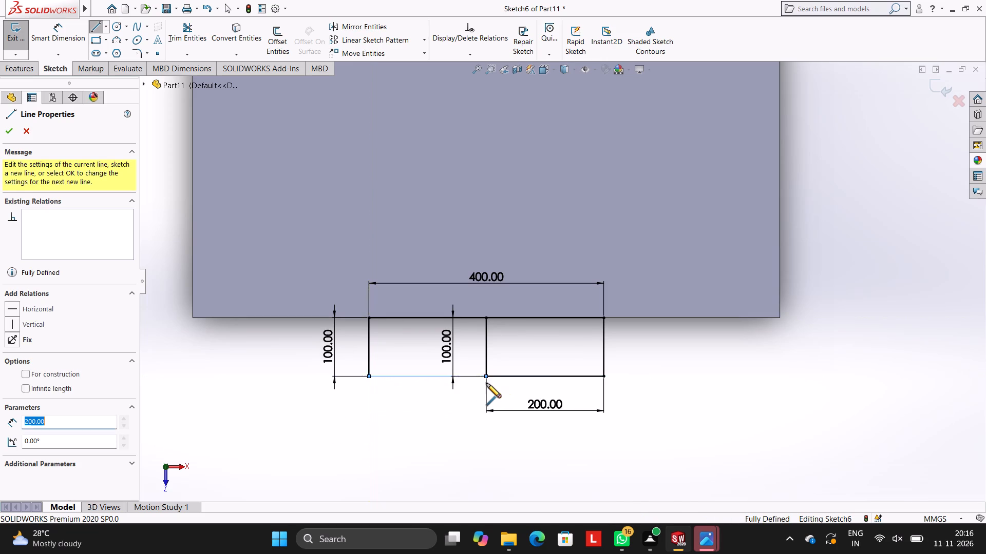
key(Escape)
key(Escape)
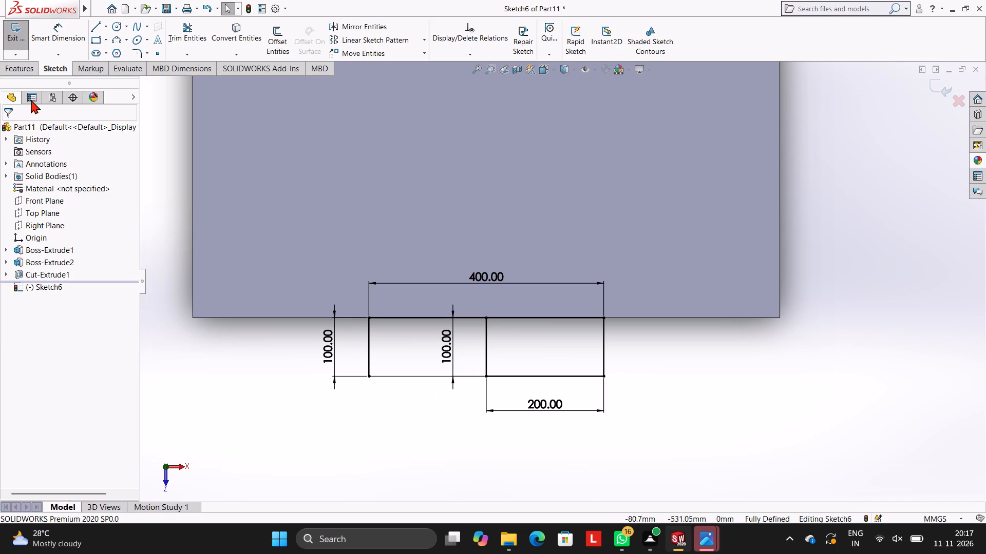
Extrude both rectangular regions as a blind boss 150 mm deep, reversed to run down the front face, with the result merged.
click(21, 66)
click(32, 47)
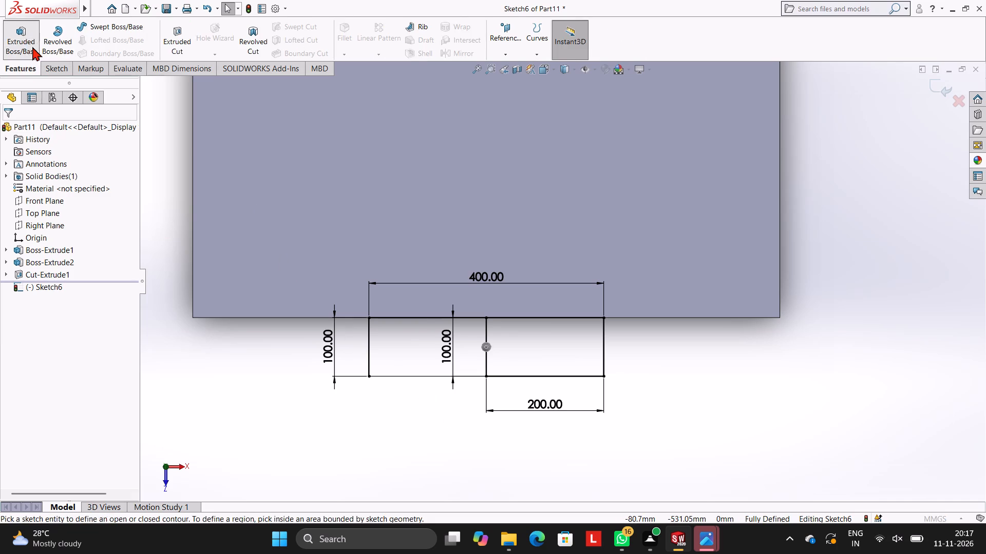
click(386, 353)
click(511, 363)
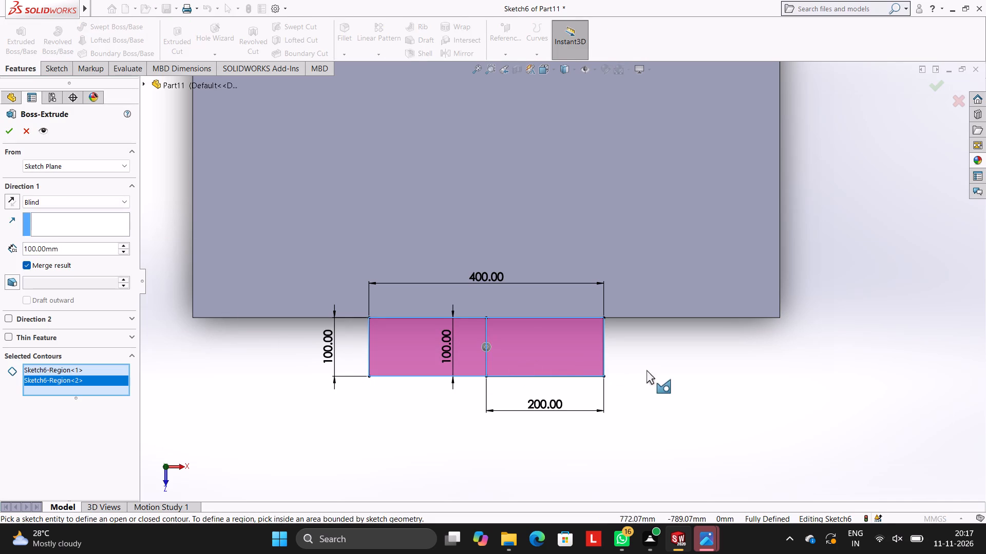
middle_drag(648, 370, 648, 216)
scroll(648, 216, up, 6)
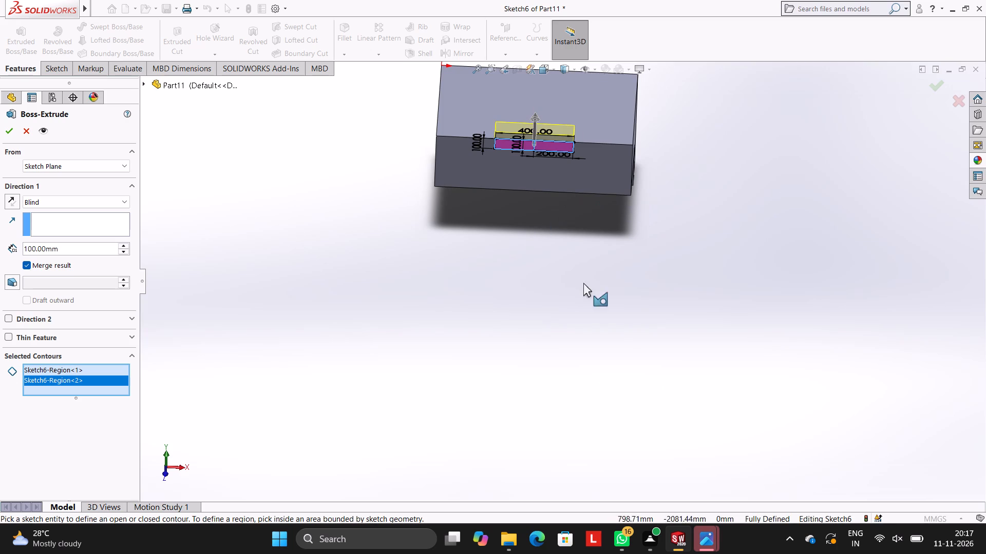
scroll(629, 274, up, 1)
middle_drag(633, 274, 629, 164)
click(8, 193)
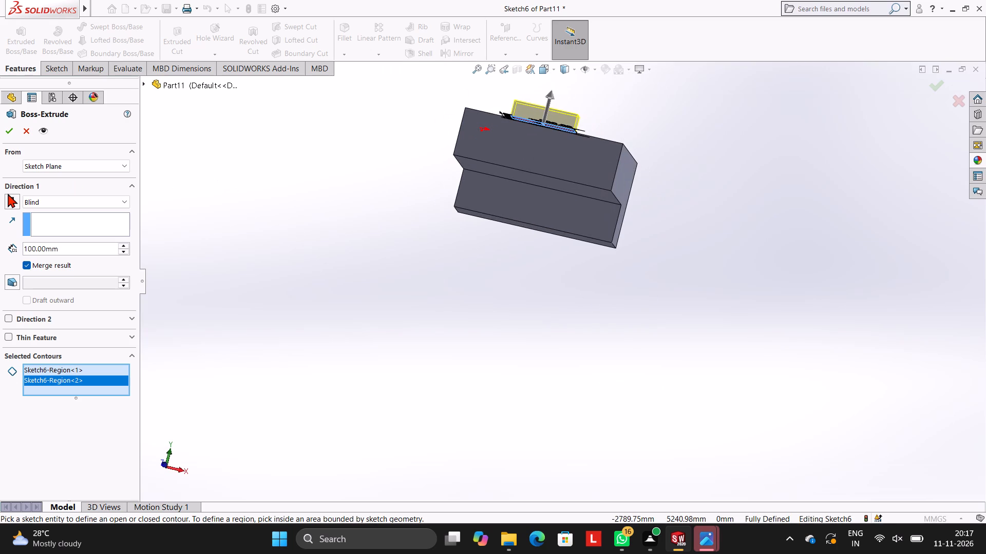
click(12, 201)
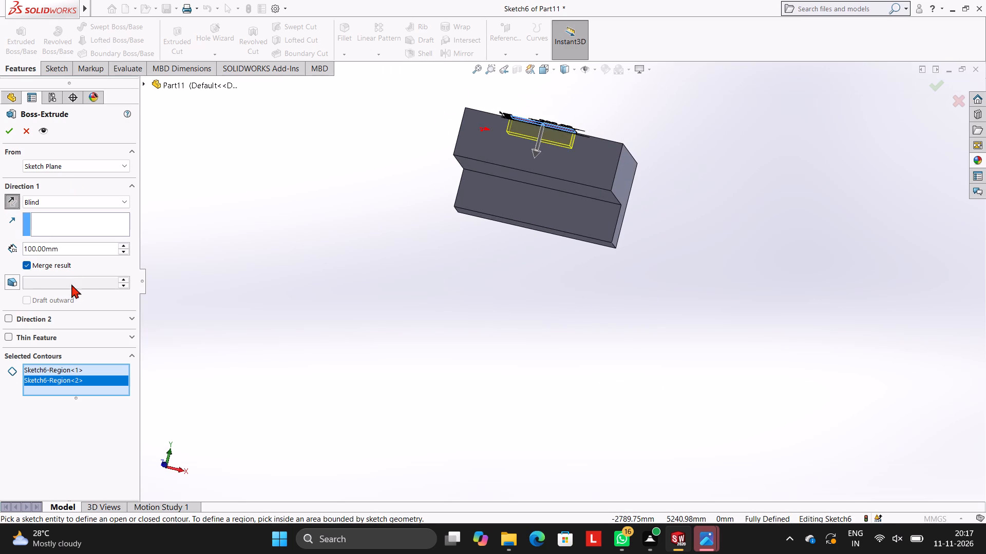
scroll(615, 186, up, 2)
scroll(603, 174, down, 4)
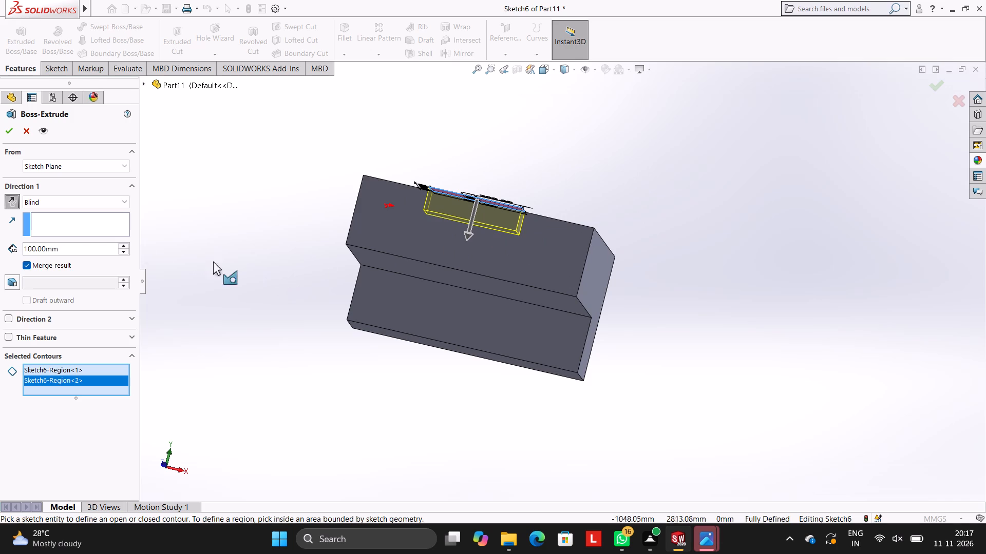
click(75, 248)
key(BackSpace)
key(BackSpace)
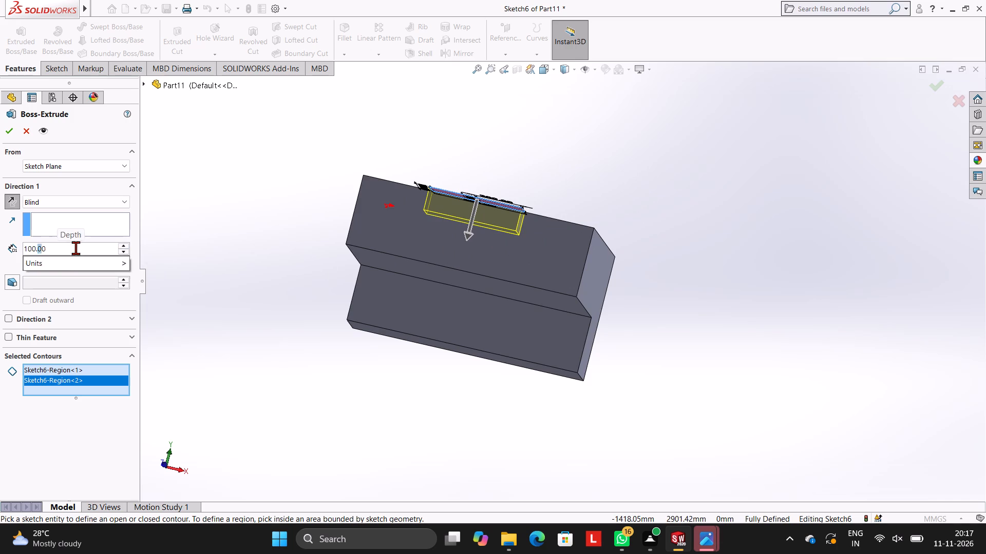
key(BackSpace)
key(BackSpace)
key(BackSpace)
key(BackSpace)
key(BackSpace)
text(50)
key(Return)
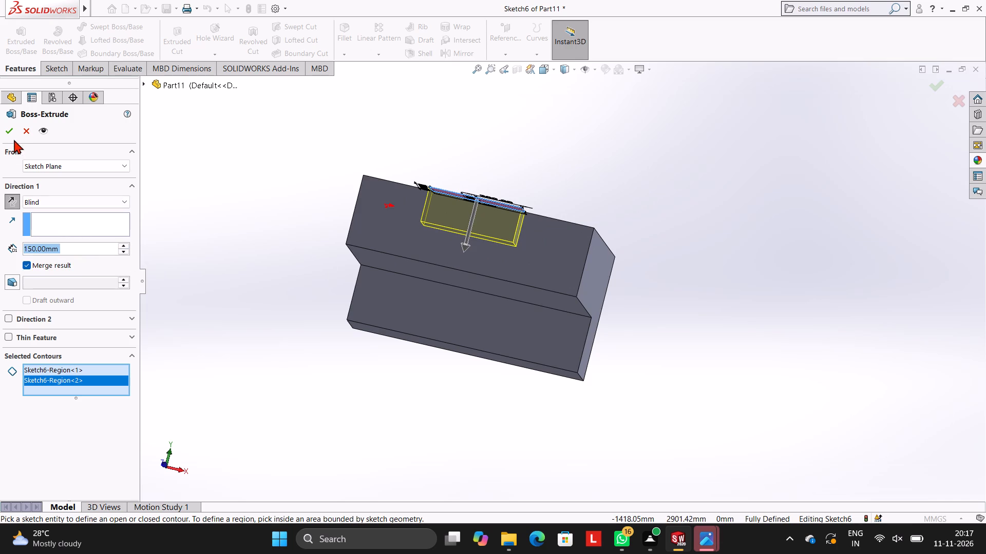
click(10, 136)
click(248, 141)
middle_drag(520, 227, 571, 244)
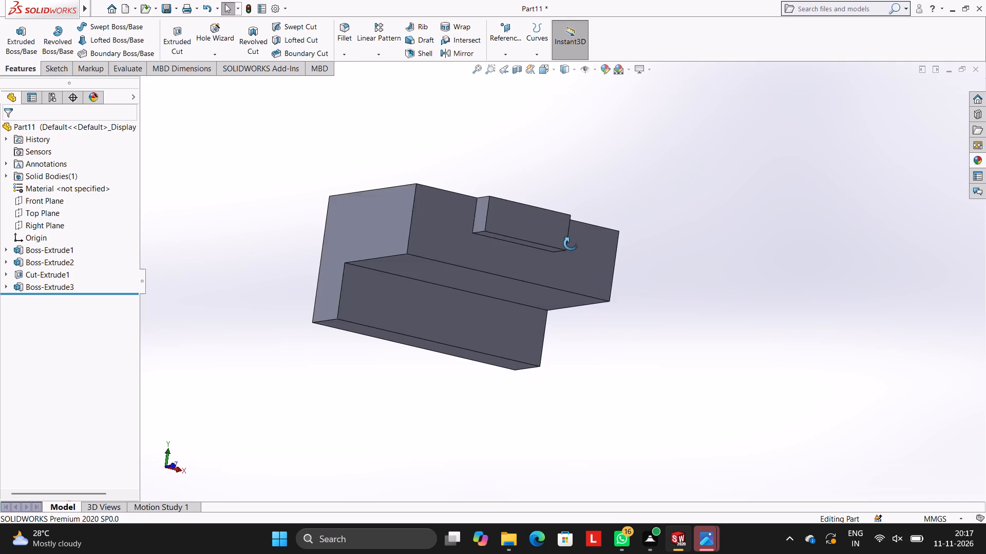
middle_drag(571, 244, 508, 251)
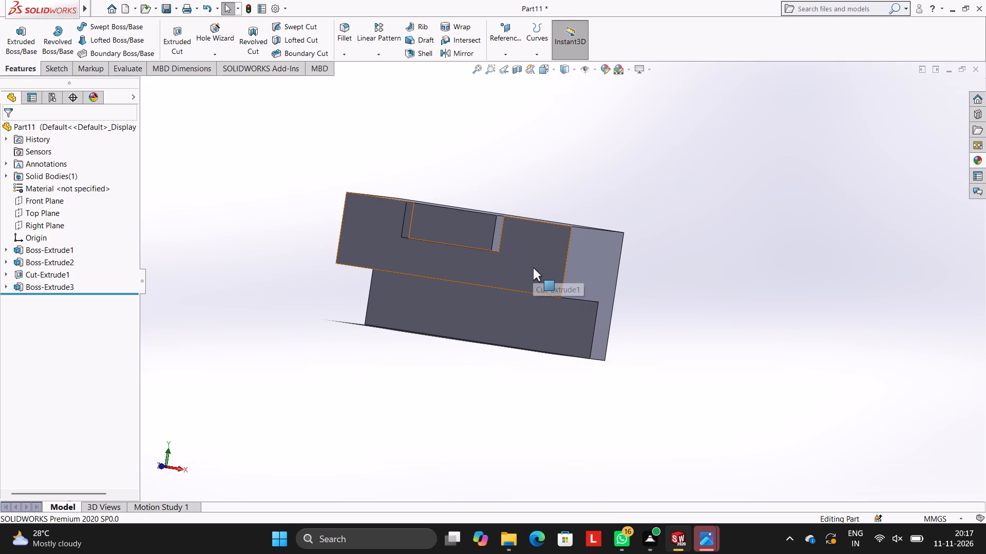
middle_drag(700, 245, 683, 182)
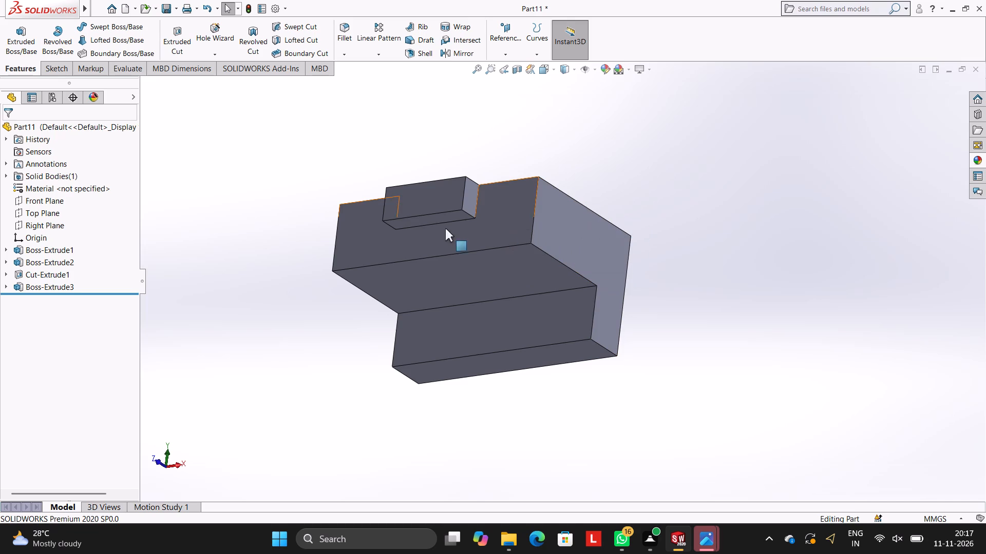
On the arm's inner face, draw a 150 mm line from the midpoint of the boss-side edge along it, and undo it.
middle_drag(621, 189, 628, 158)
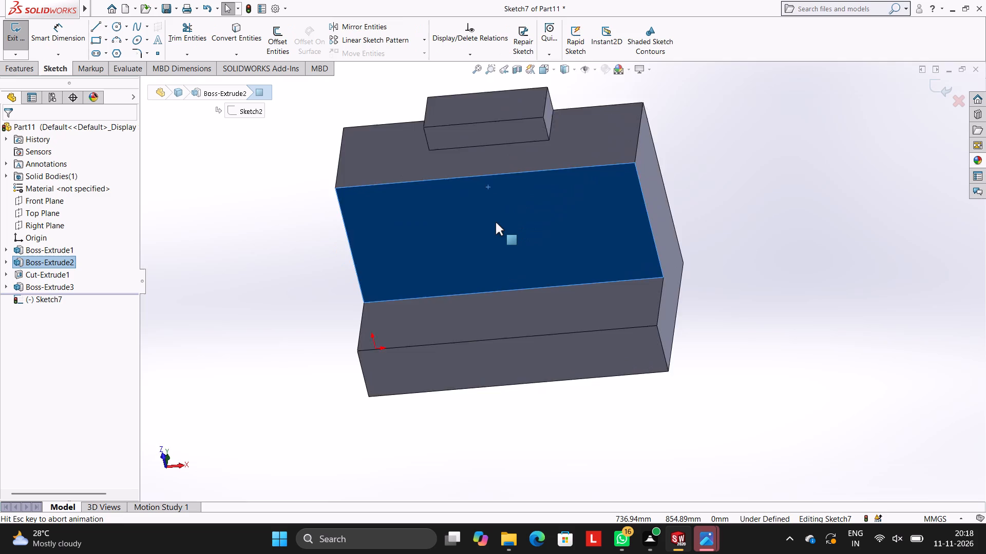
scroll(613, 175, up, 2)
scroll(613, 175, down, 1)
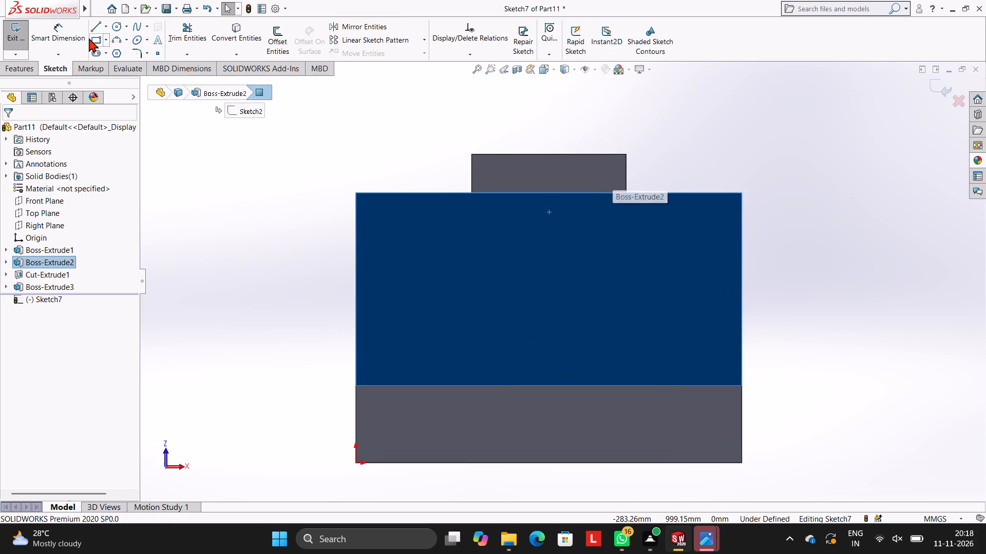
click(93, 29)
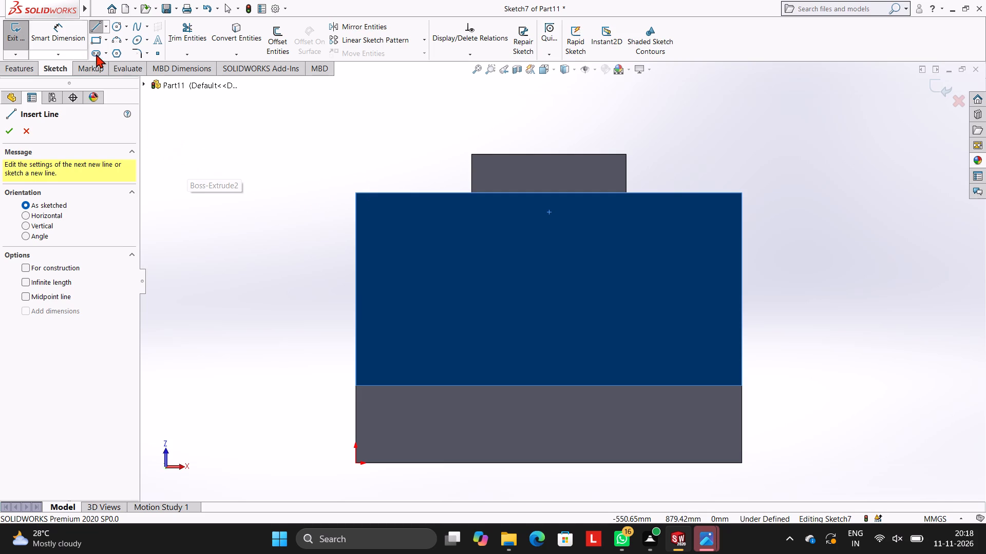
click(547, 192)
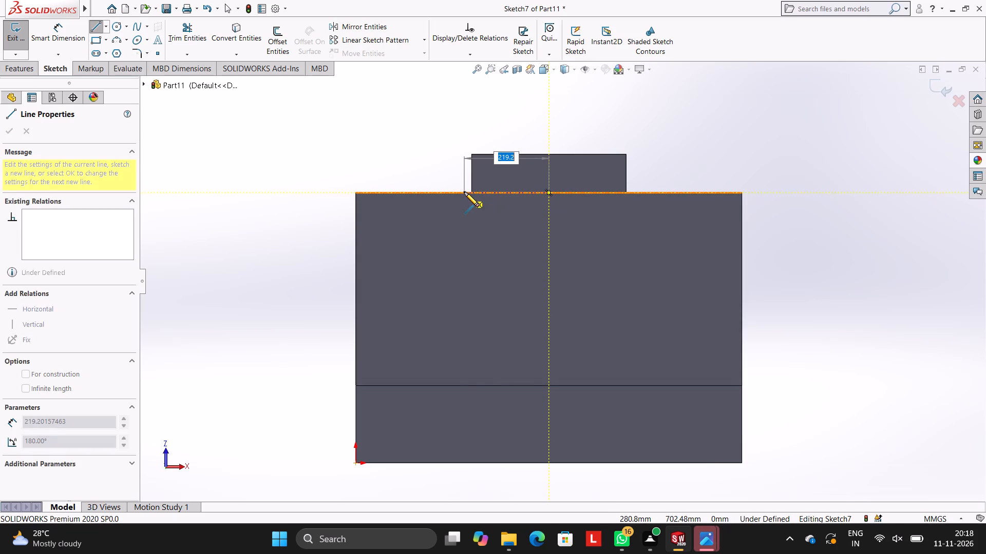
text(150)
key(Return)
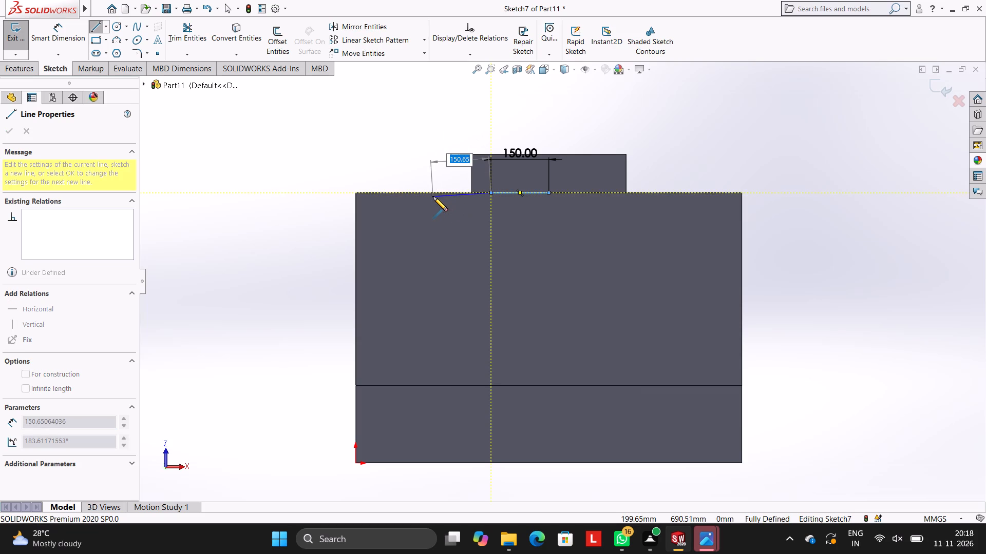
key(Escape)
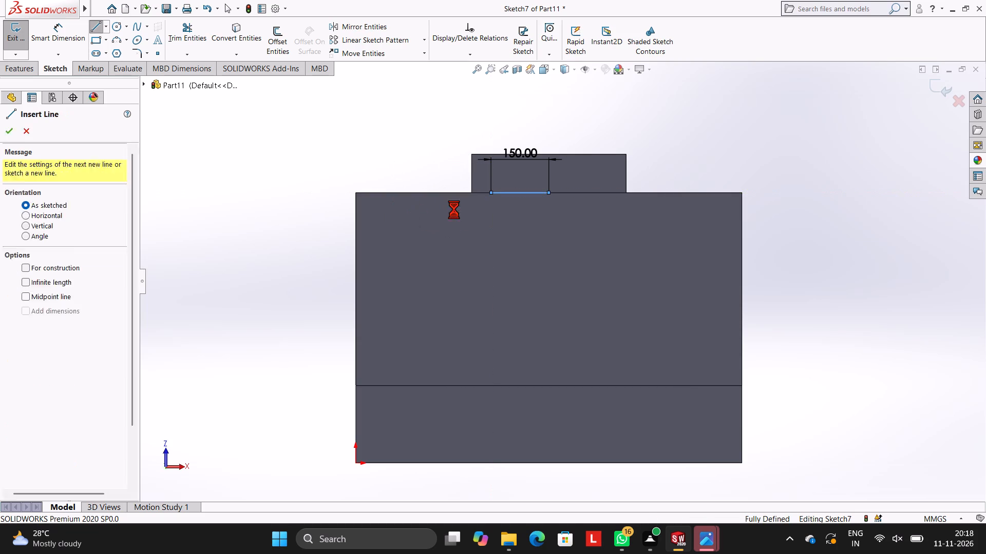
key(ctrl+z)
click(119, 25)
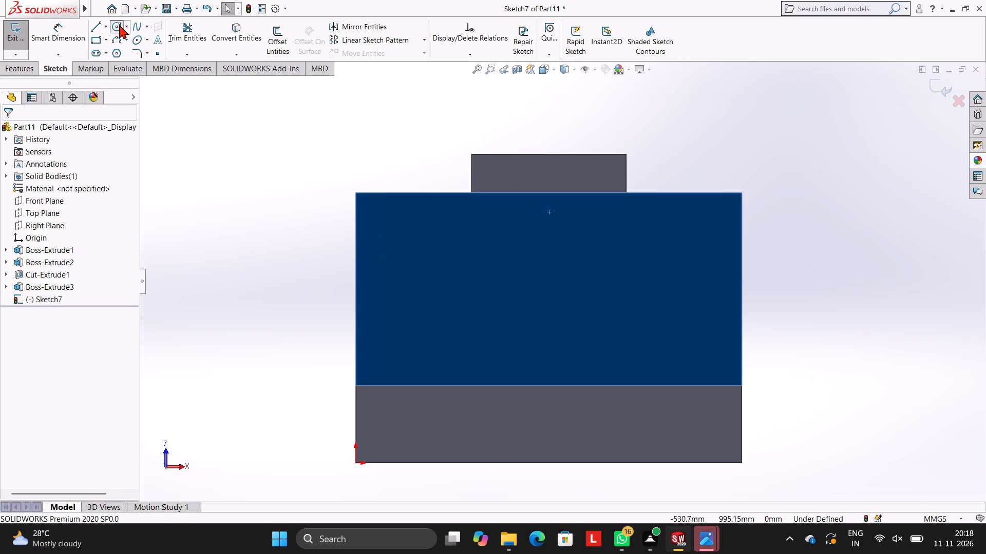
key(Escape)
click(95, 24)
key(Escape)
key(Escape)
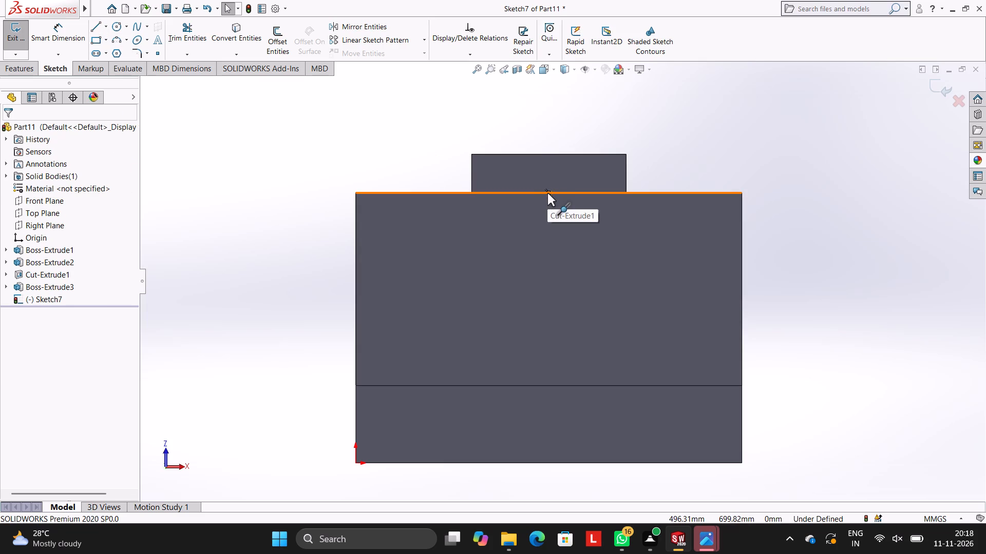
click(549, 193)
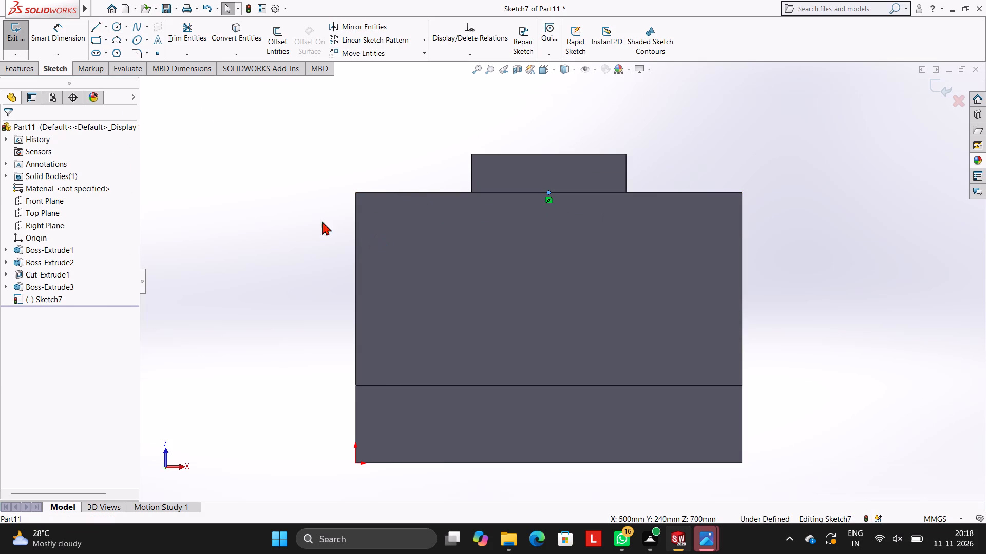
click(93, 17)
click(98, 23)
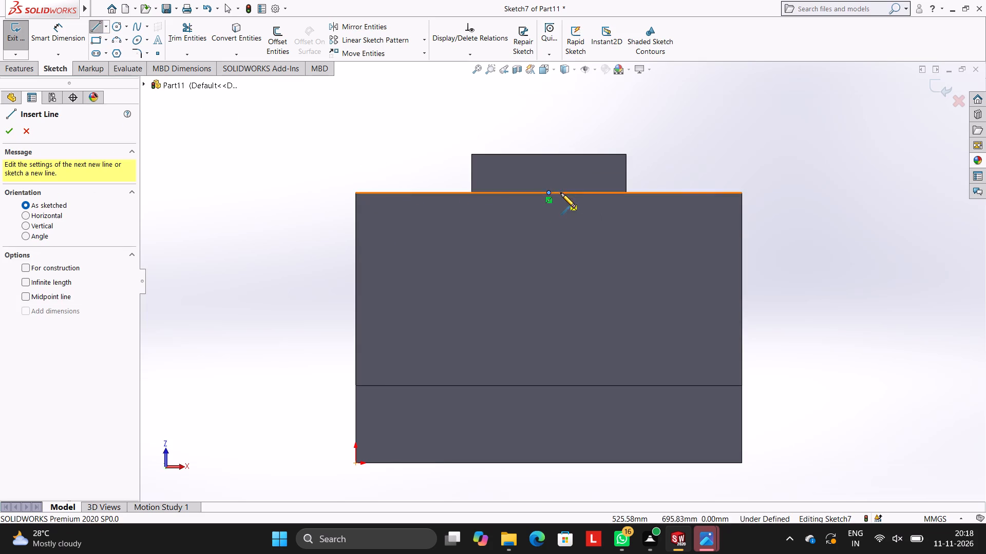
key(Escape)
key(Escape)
On the arm's inner face, sketch a closed 700 mm wide rectangle from boss-side edge to base block, starting with 350 mm from the edge's midpoint.
click(99, 26)
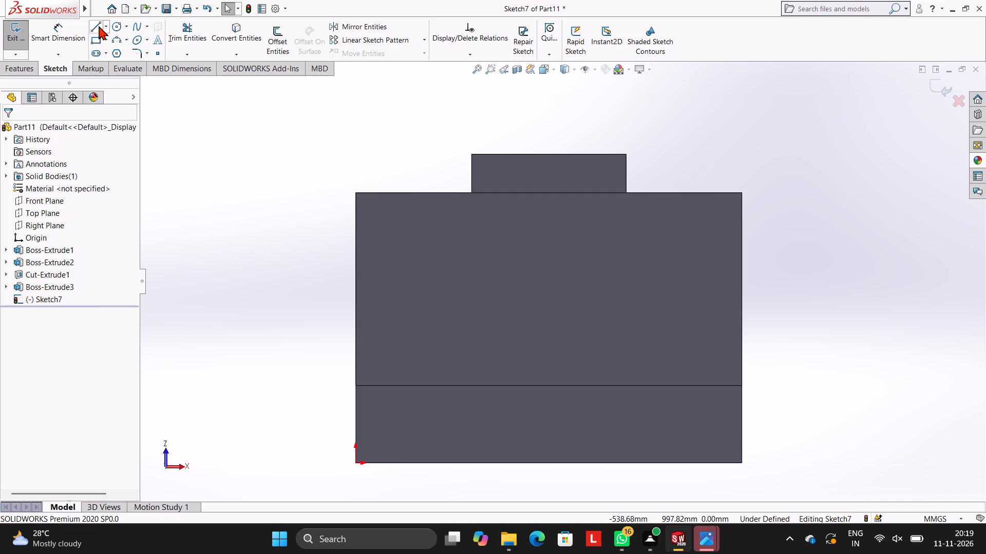
click(549, 193)
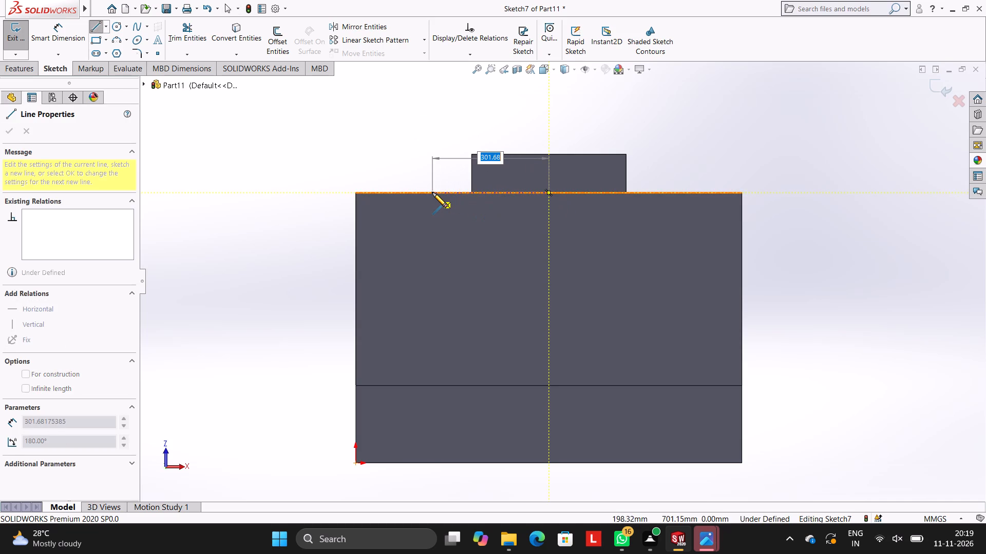
text(350)
key(Return)
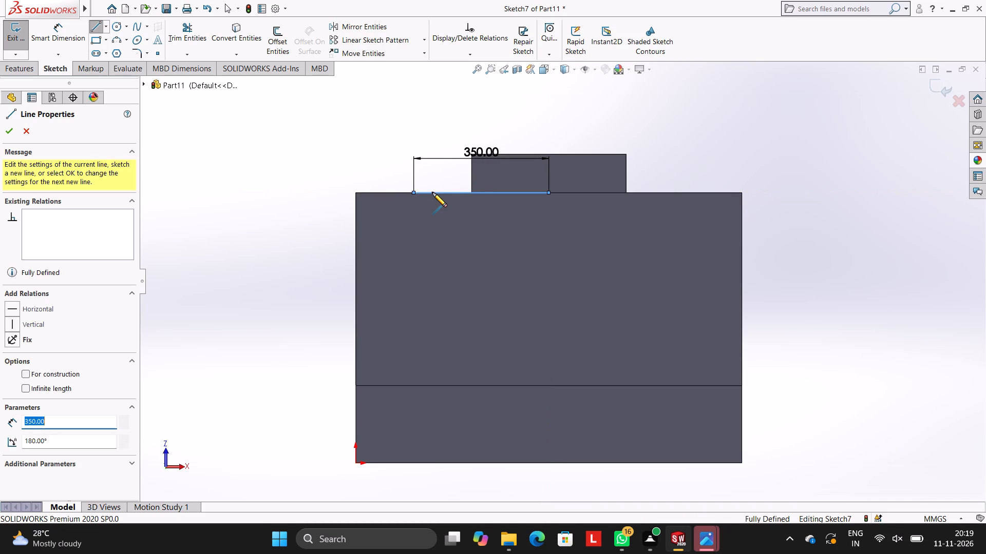
click(413, 385)
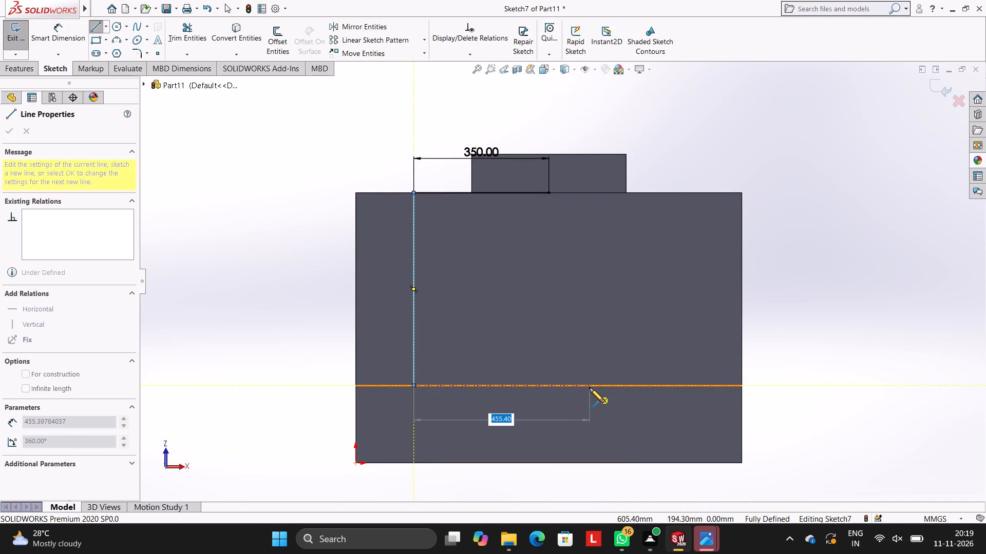
text(700)
key(Return)
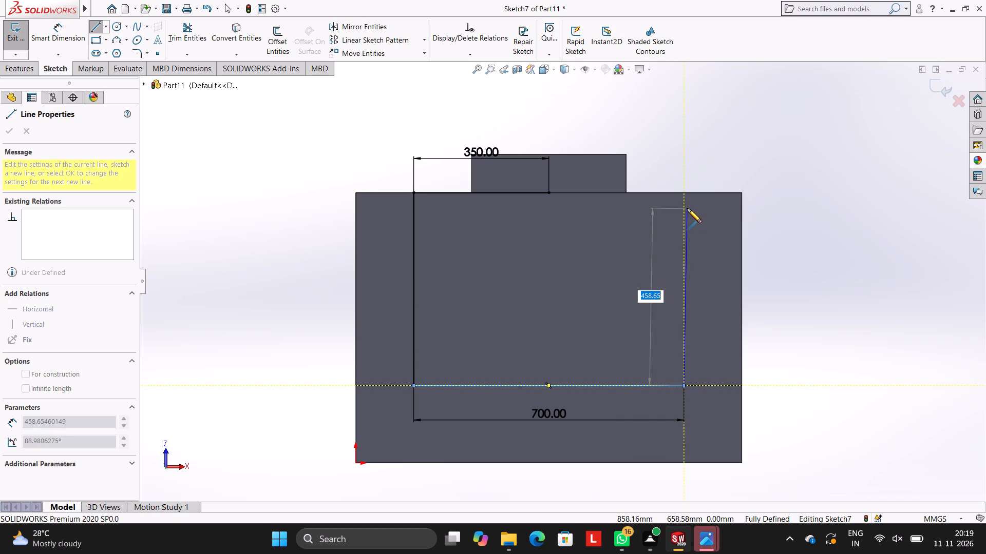
click(686, 193)
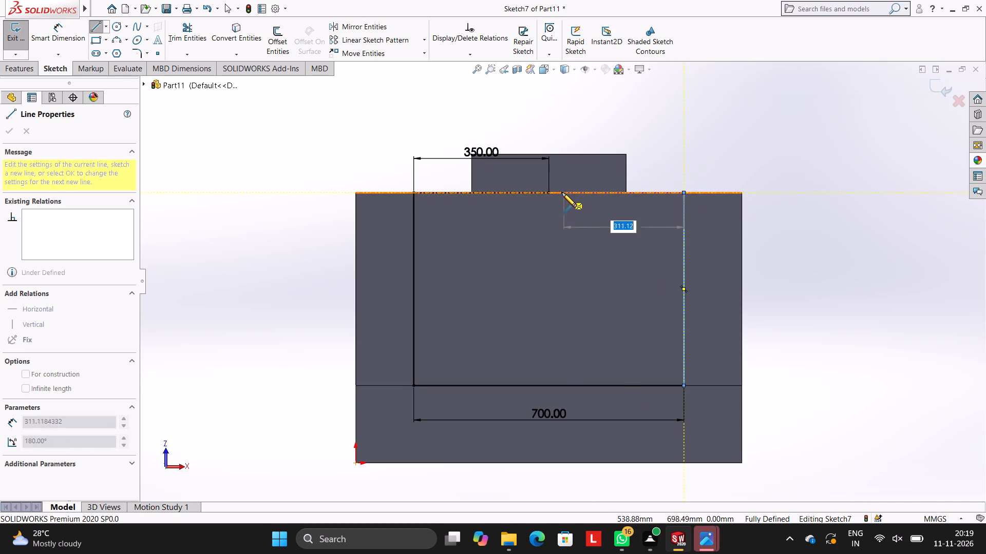
click(549, 193)
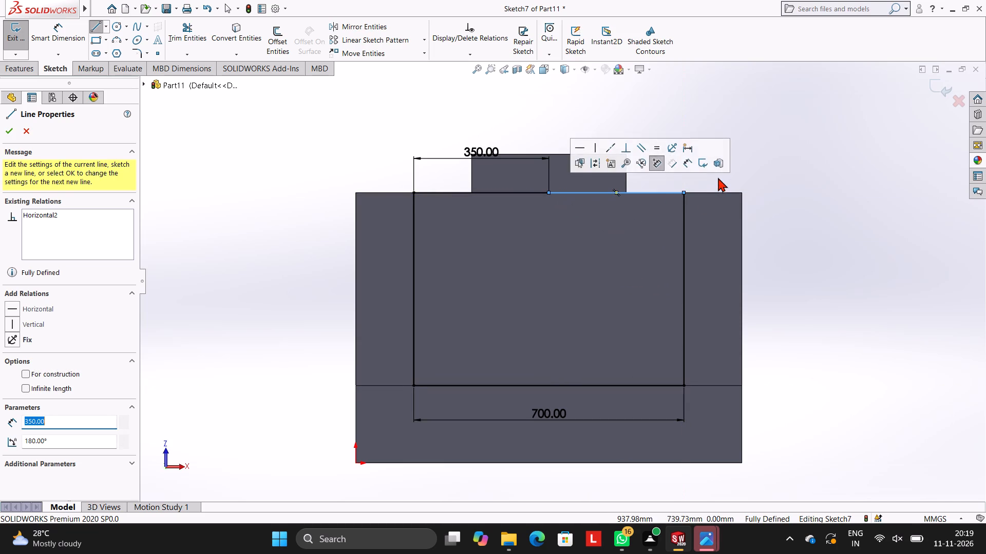
key(Escape)
key(Escape)
Cut-extrude the 700 mm wide rectangle blind to a depth of 150 mm into the arm.
middle_drag(742, 164, 745, 233)
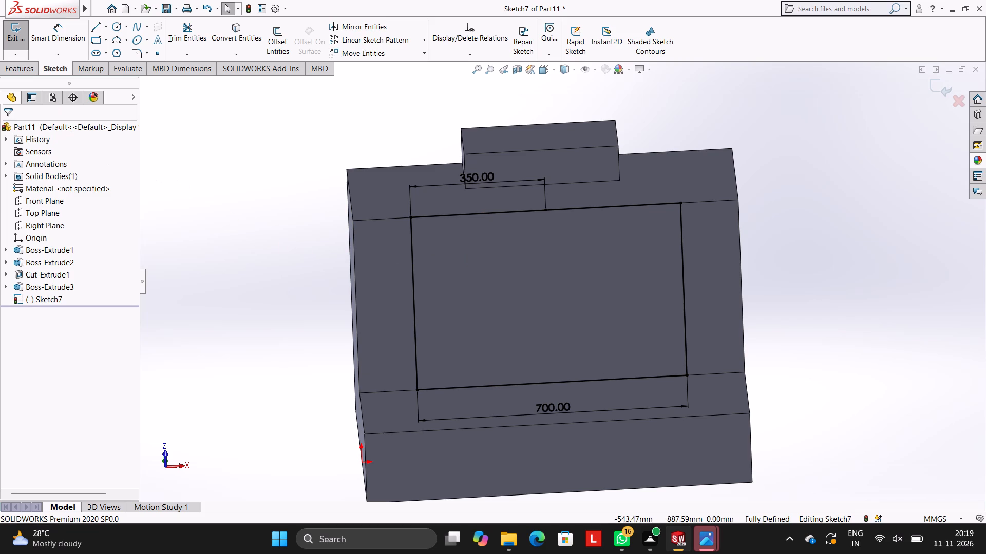
click(32, 69)
click(184, 31)
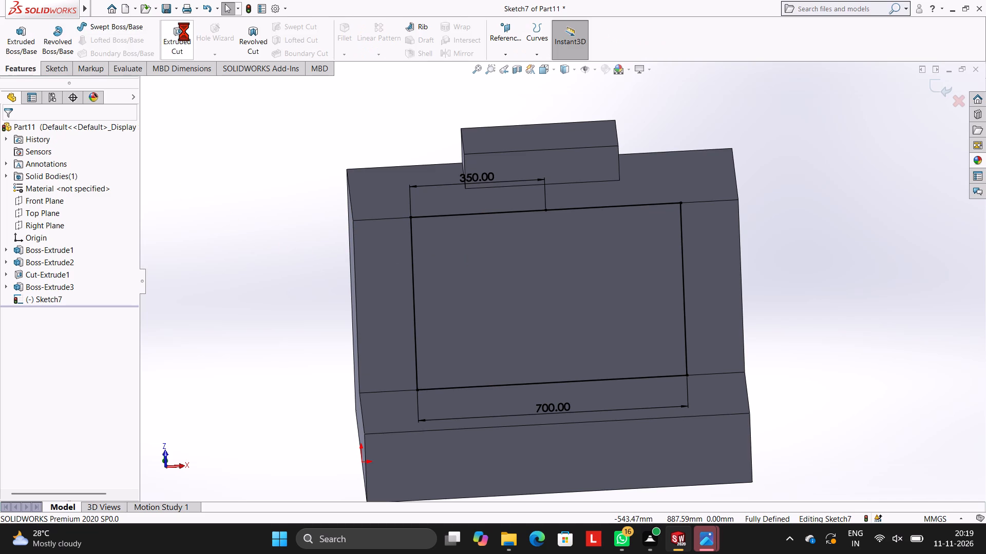
middle_drag(319, 153, 385, 186)
scroll(325, 156, down, 1)
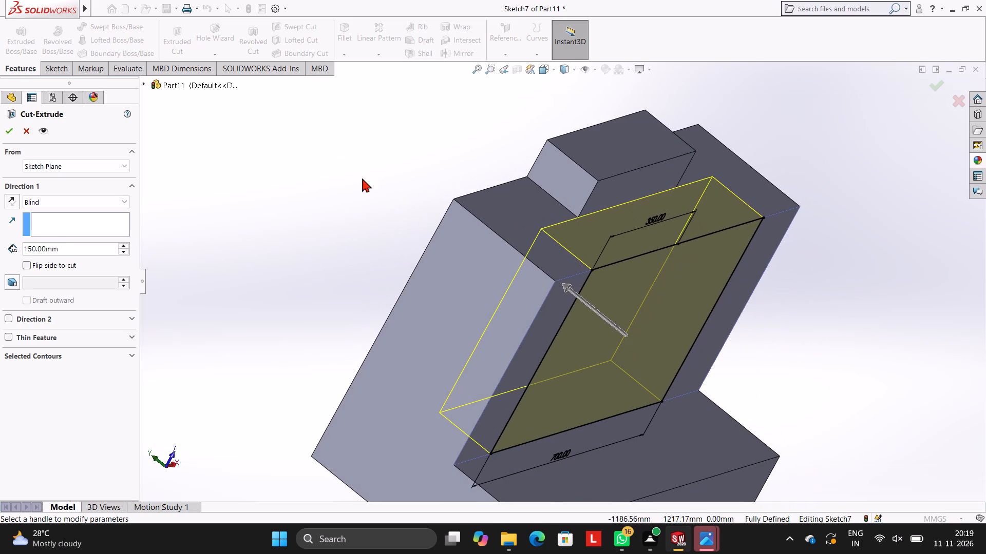
click(14, 128)
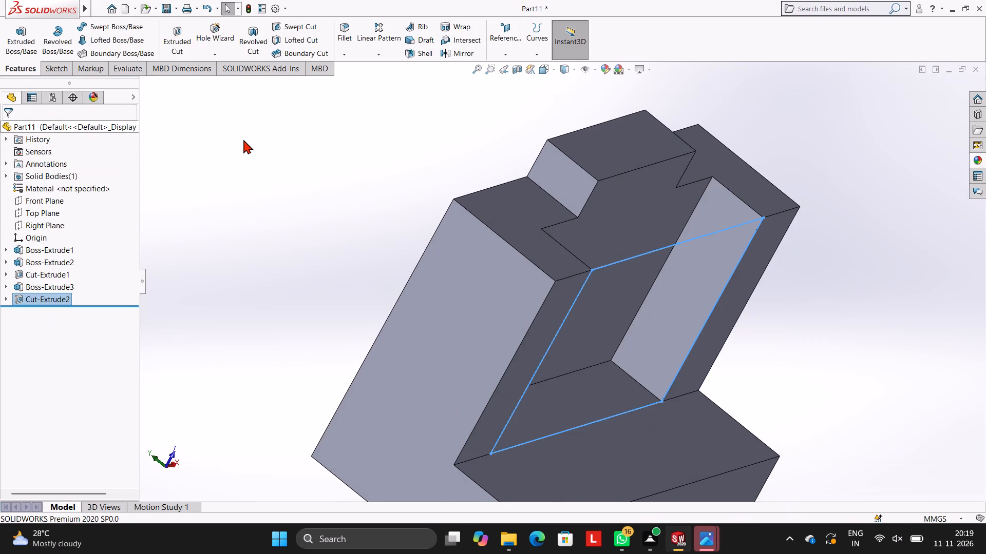
click(243, 140)
On the base block's arm-side face, sketch lines 80 mm up from the bottom edge's midpoint, 250 mm parallel to the edge, and 80 mm back.
scroll(264, 150, up, 4)
middle_drag(353, 158, 305, 160)
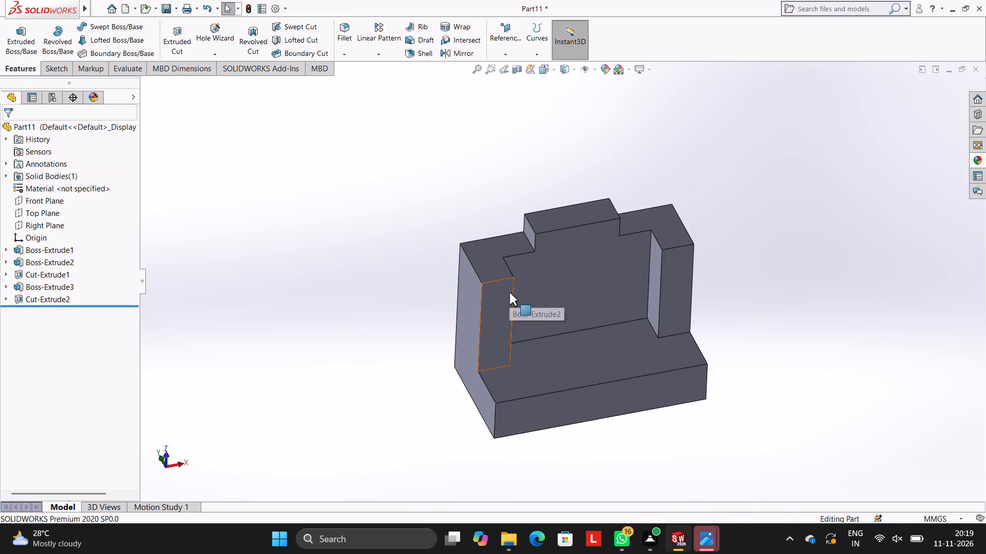
middle_drag(695, 220, 678, 223)
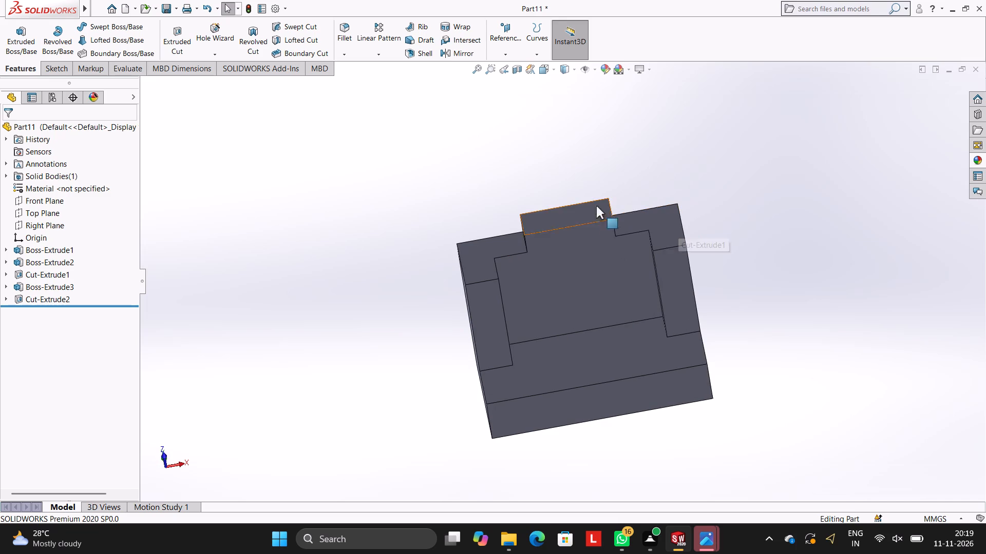
scroll(688, 247, up, 2)
middle_drag(761, 211, 735, 247)
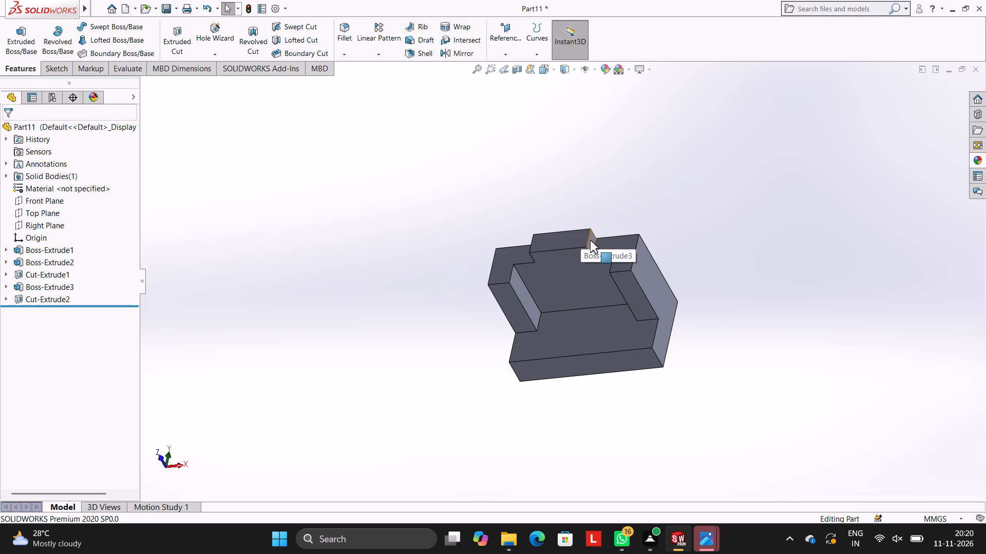
click(594, 332)
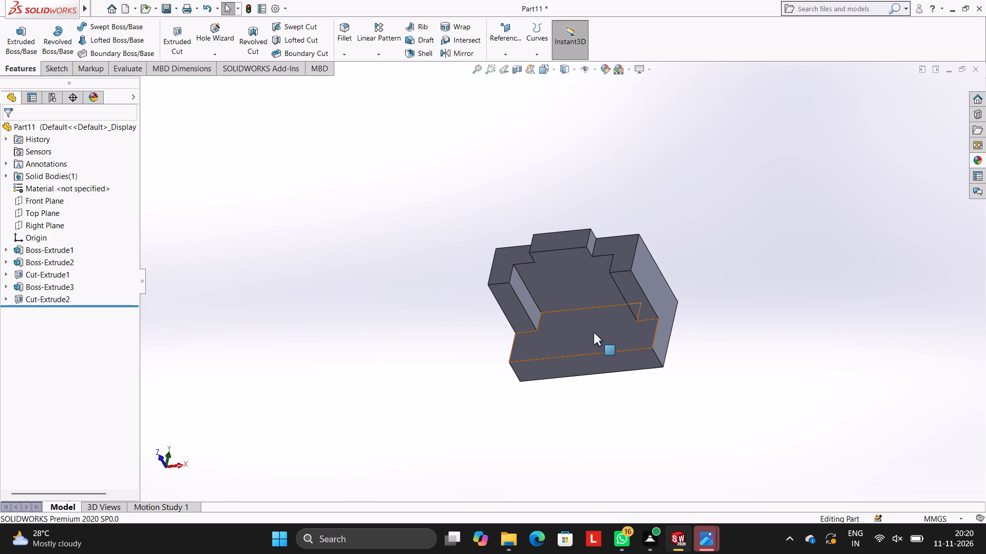
click(641, 303)
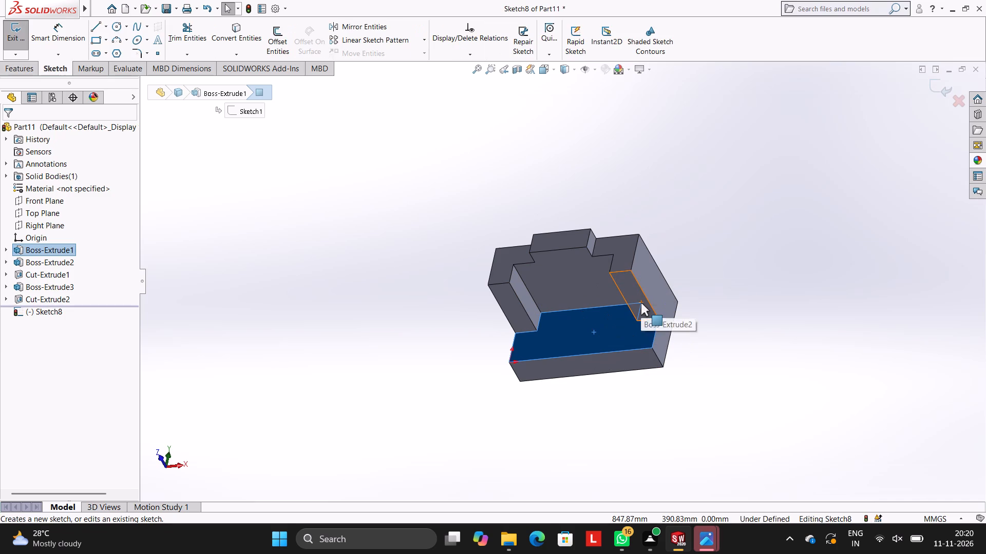
key(ctrl+8)
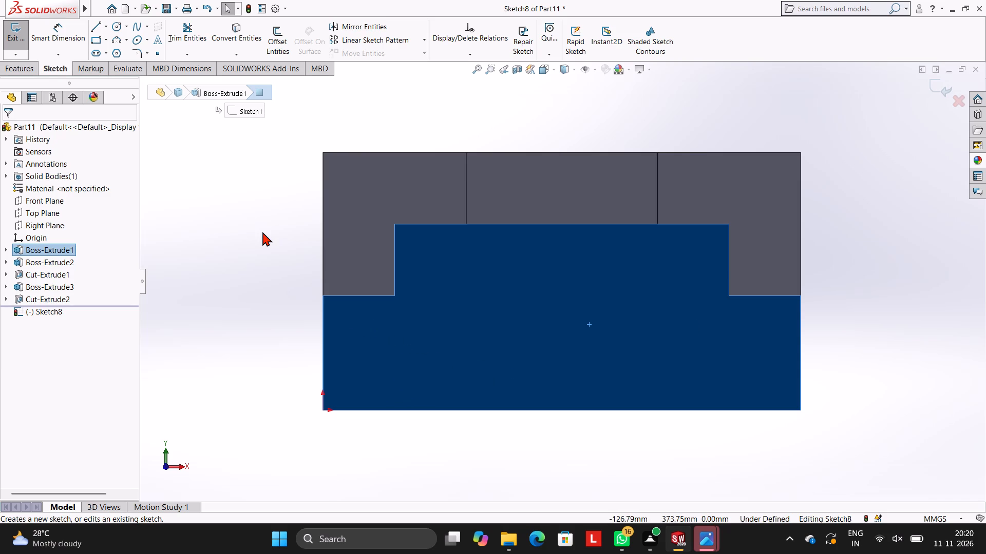
click(98, 30)
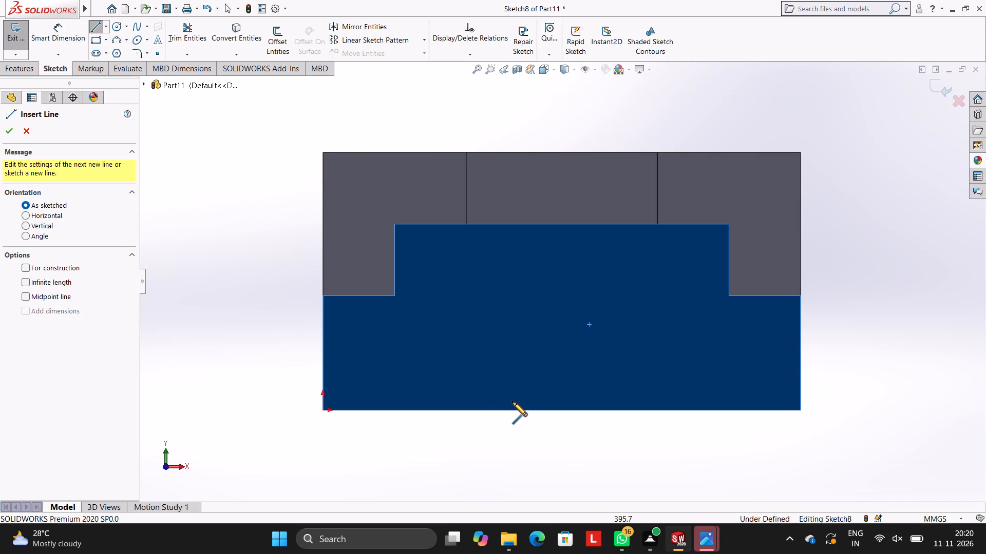
click(562, 411)
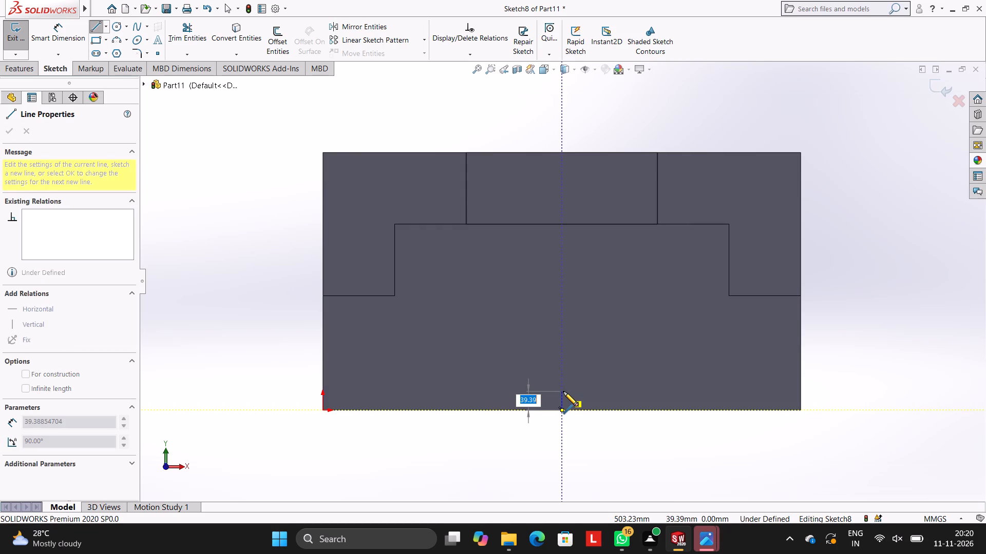
text(80)
key(Return)
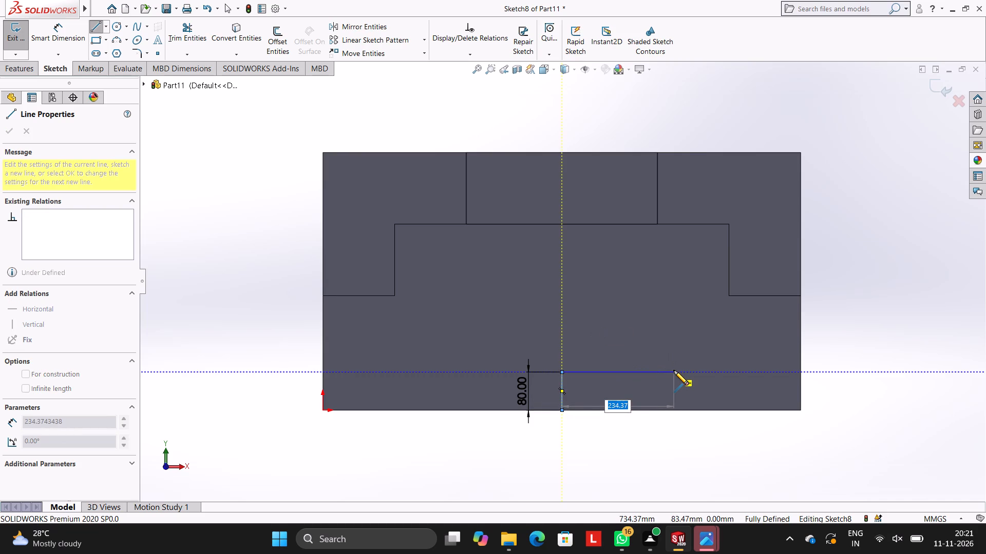
text(285)
key(BackSpace)
key(BackSpace)
text(50)
key(Return)
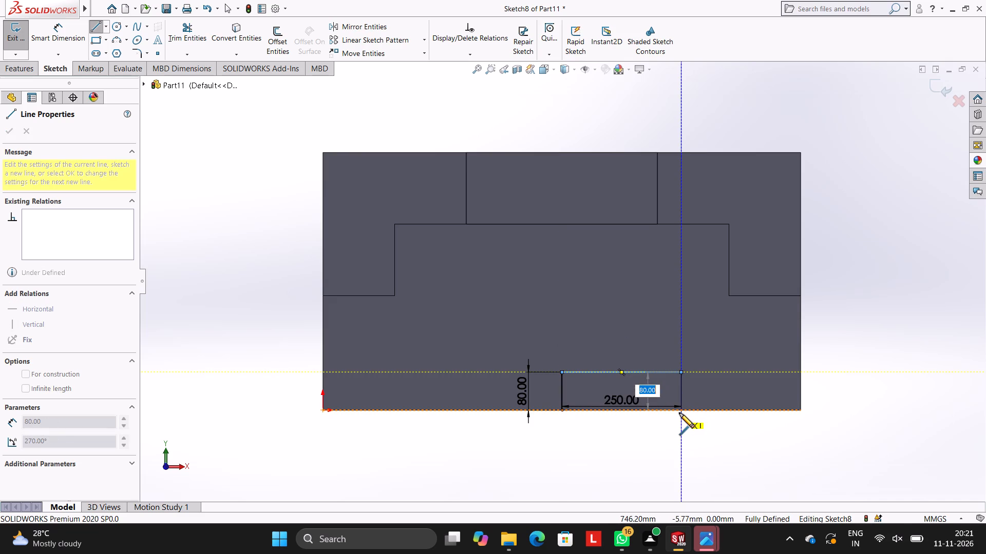
text(80)
key(Return)
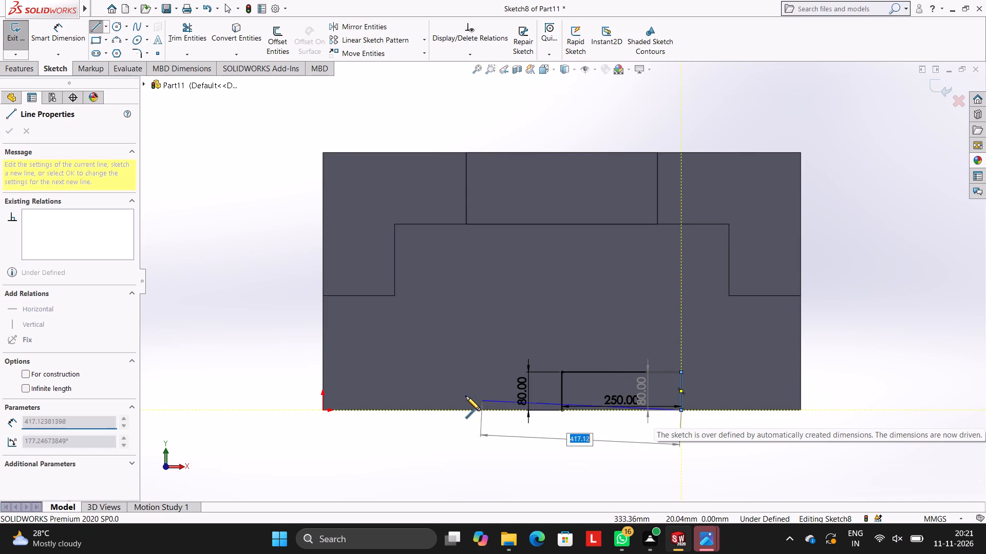
Sketch a 500 mm line back along the base block's bottom edge from the foot of the outer 80 mm line.
text(500)
key(Return)
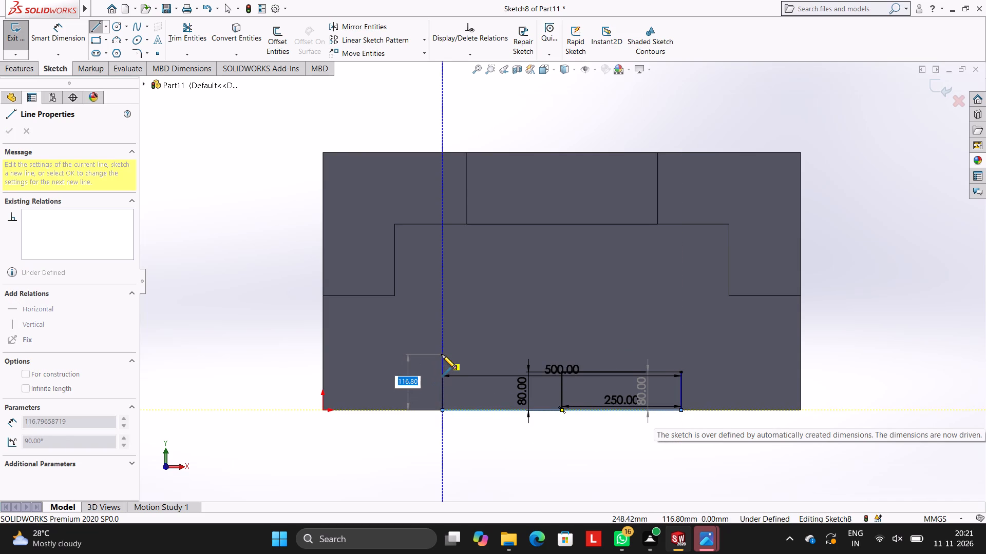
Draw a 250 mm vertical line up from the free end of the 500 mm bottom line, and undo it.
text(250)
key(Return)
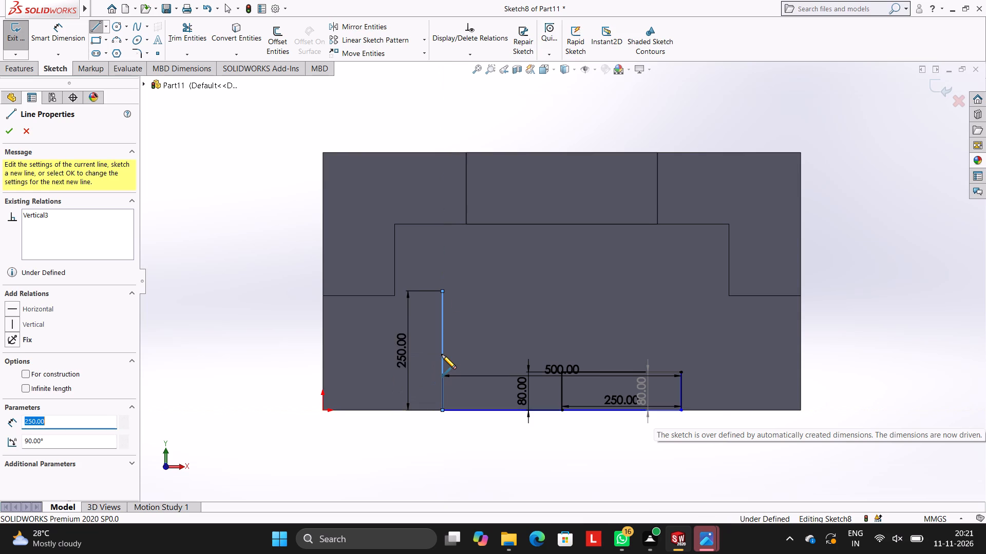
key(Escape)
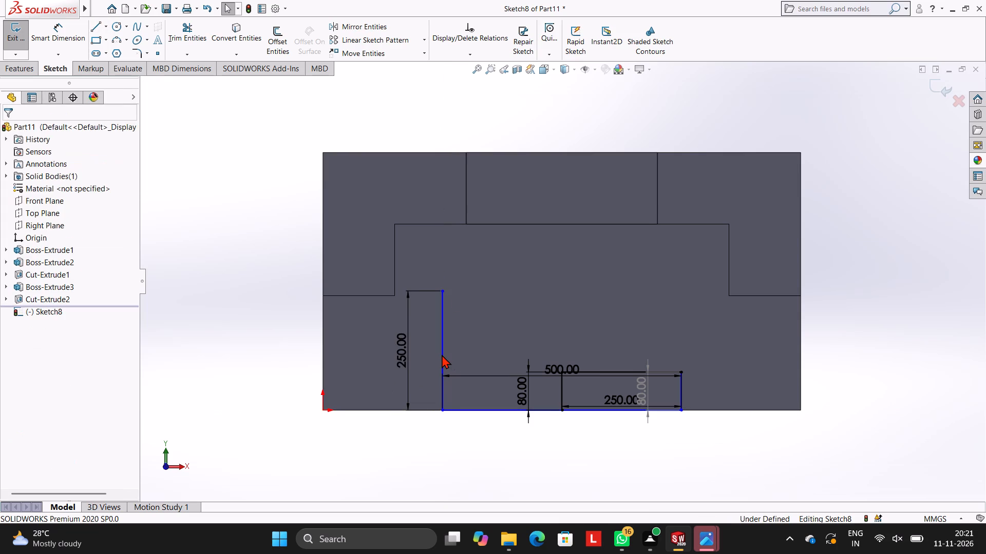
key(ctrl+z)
Close the profile with an 80 mm vertical line from the bottom line's free end and a 250 mm horizontal line to the centre line's top.
click(100, 31)
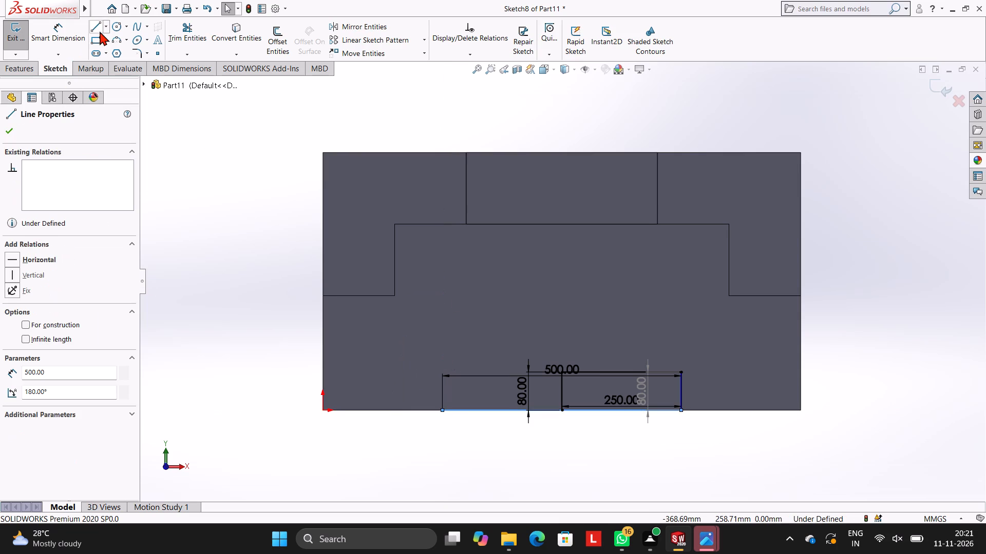
click(442, 410)
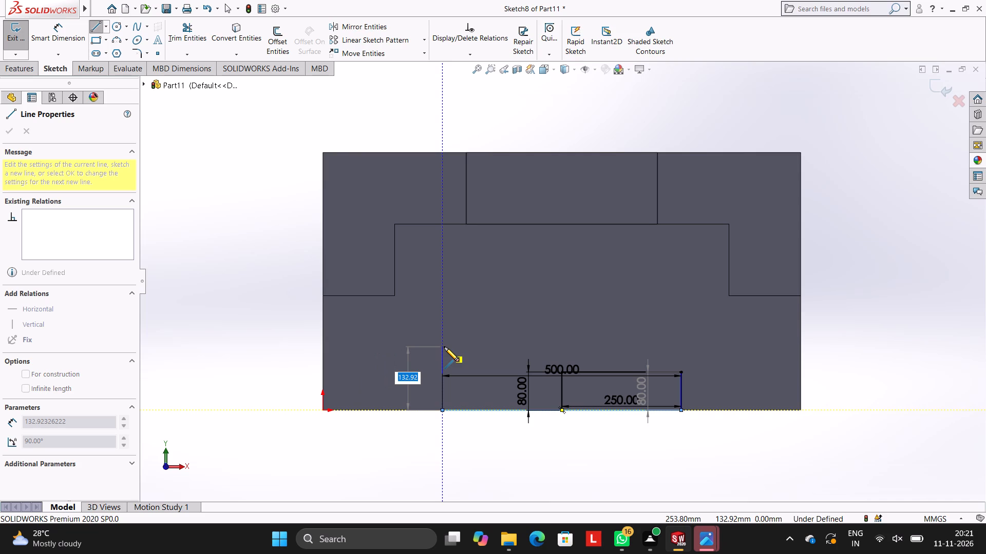
text(80)
key(Return)
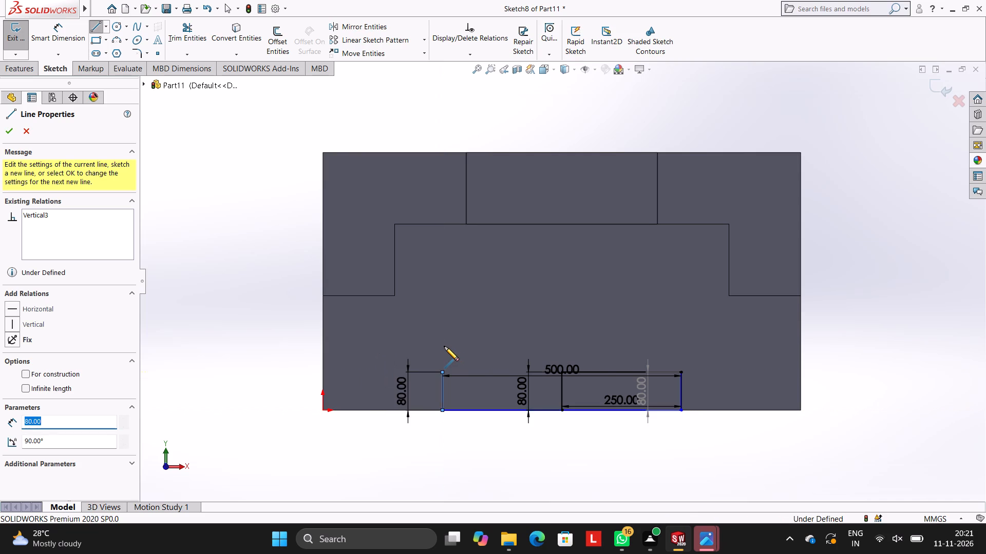
click(562, 372)
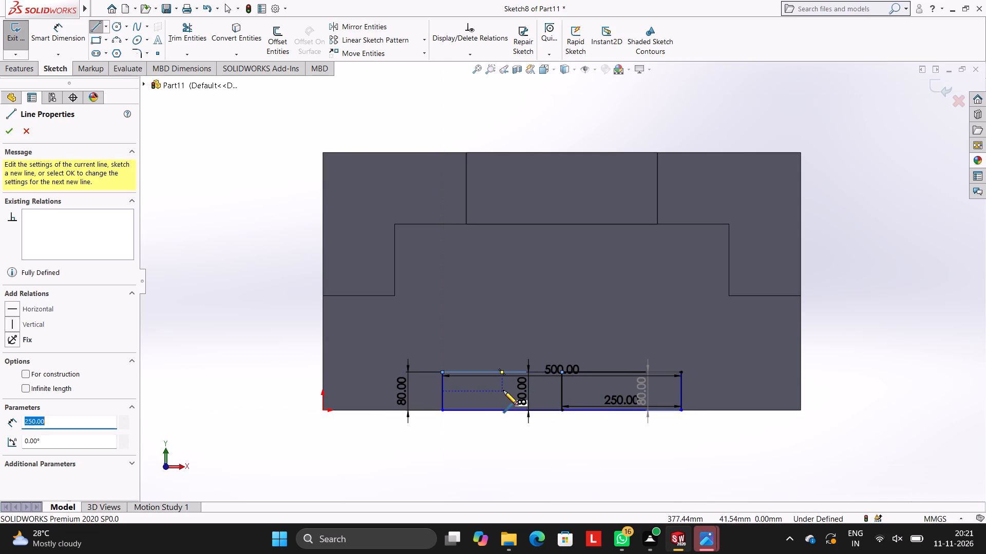
key(Escape)
key(Escape)
middle_drag(691, 437, 680, 306)
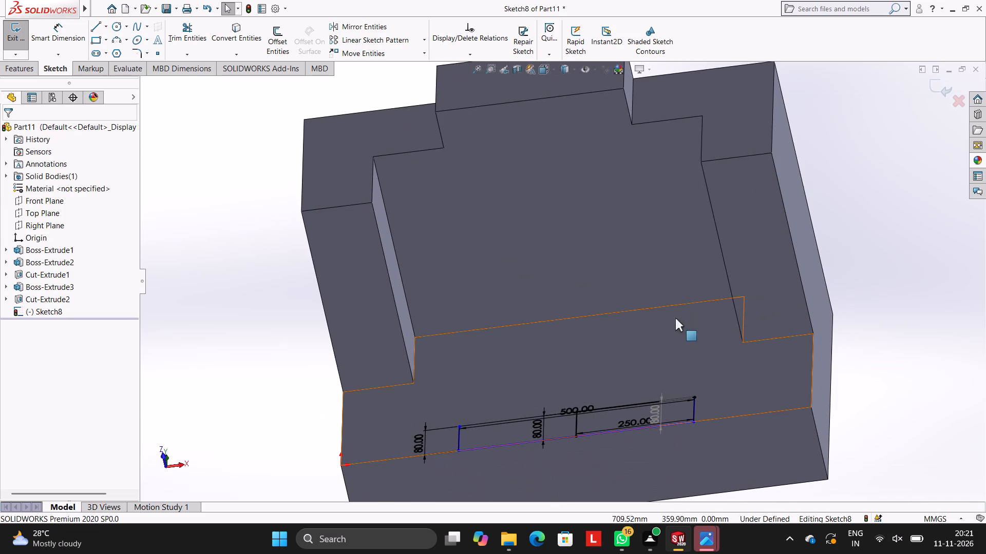
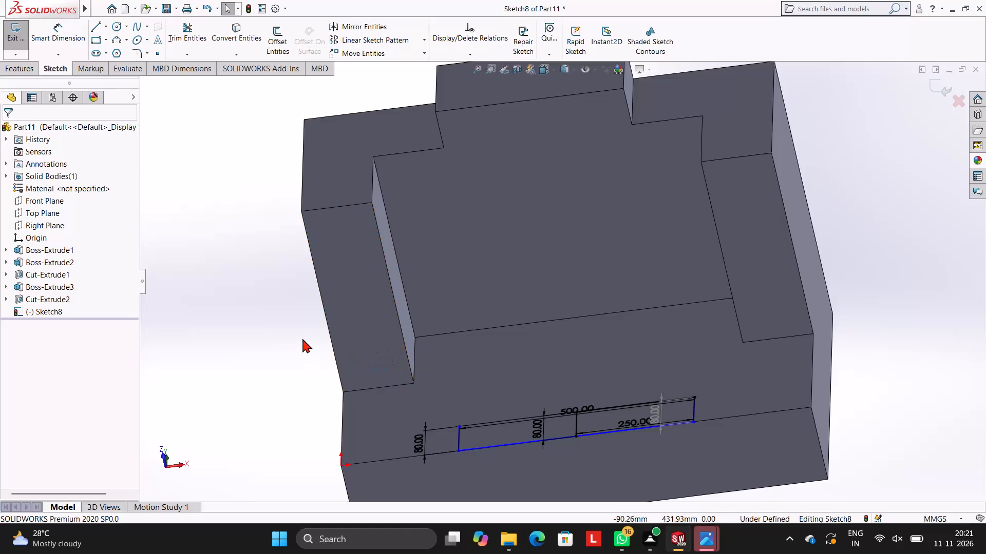
Cut-extrude both regions of the 500 x 80 mm base profile to a blind depth of 150 mm.
click(31, 69)
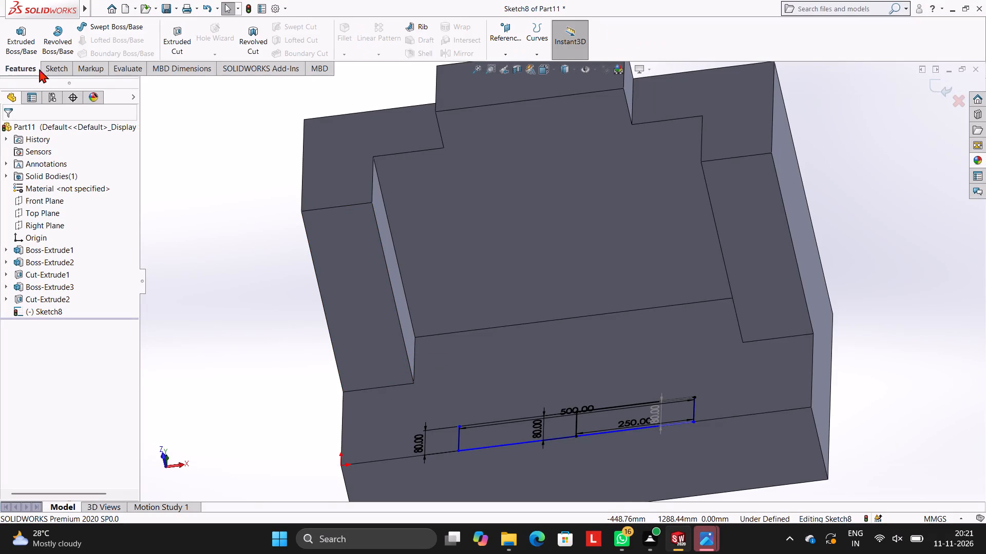
click(185, 46)
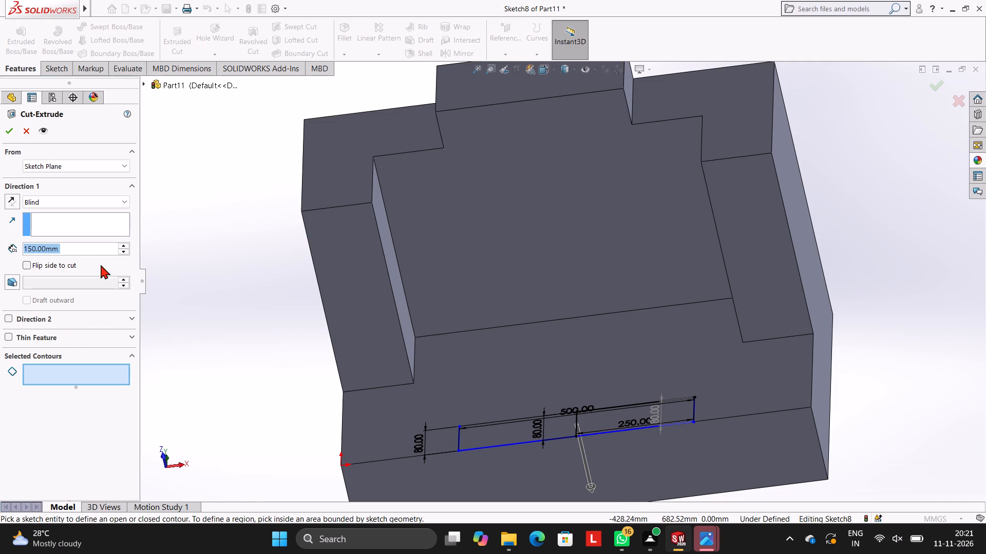
click(495, 433)
click(594, 425)
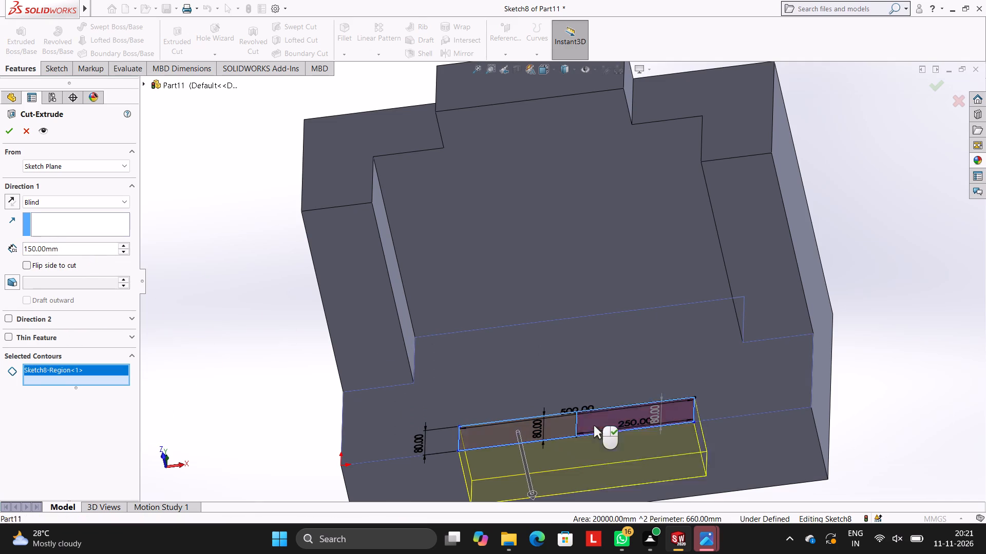
middle_drag(632, 426, 631, 355)
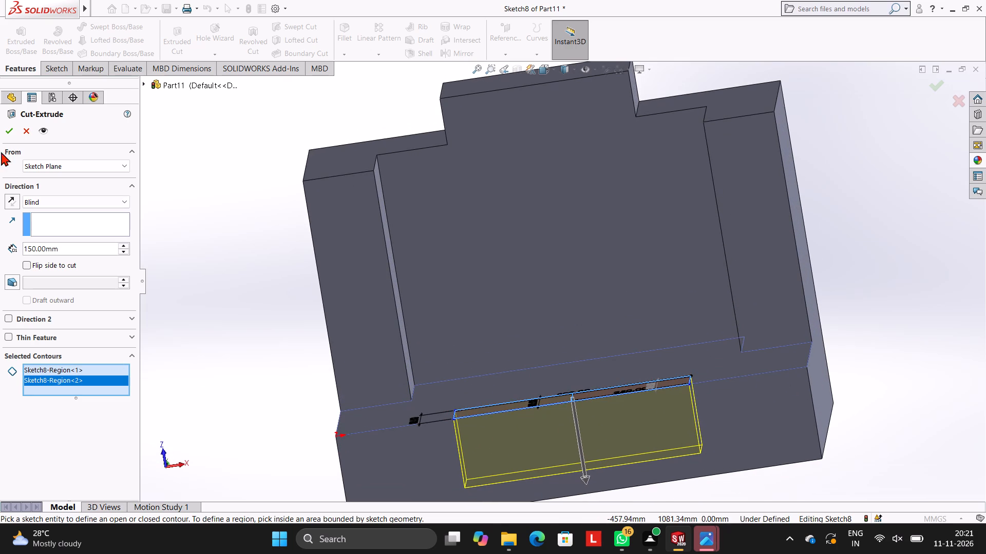
click(11, 128)
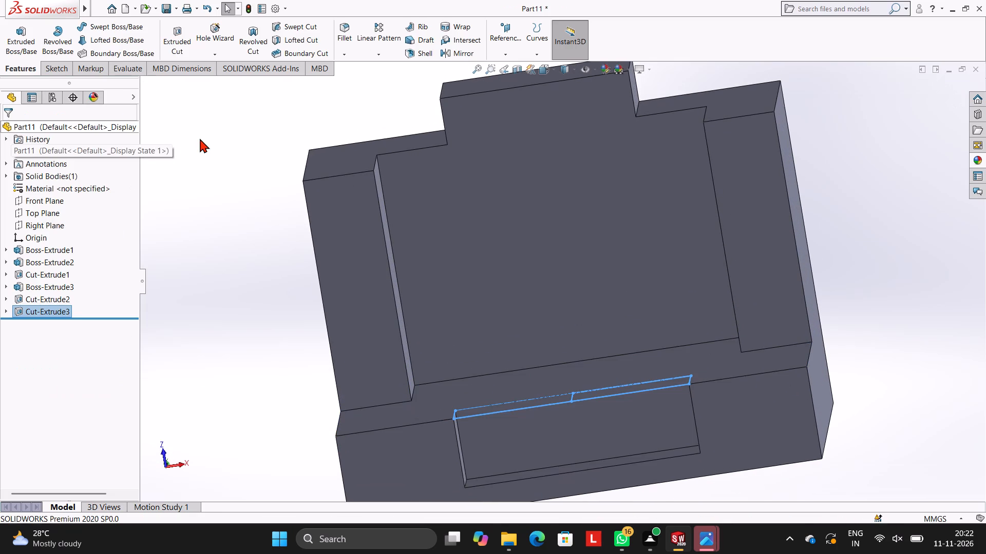
click(200, 138)
On the base block's face, sketch a closed 500 x 80 mm line rectangle directly against the inner long edge of the new cut.
middle_drag(463, 249, 457, 304)
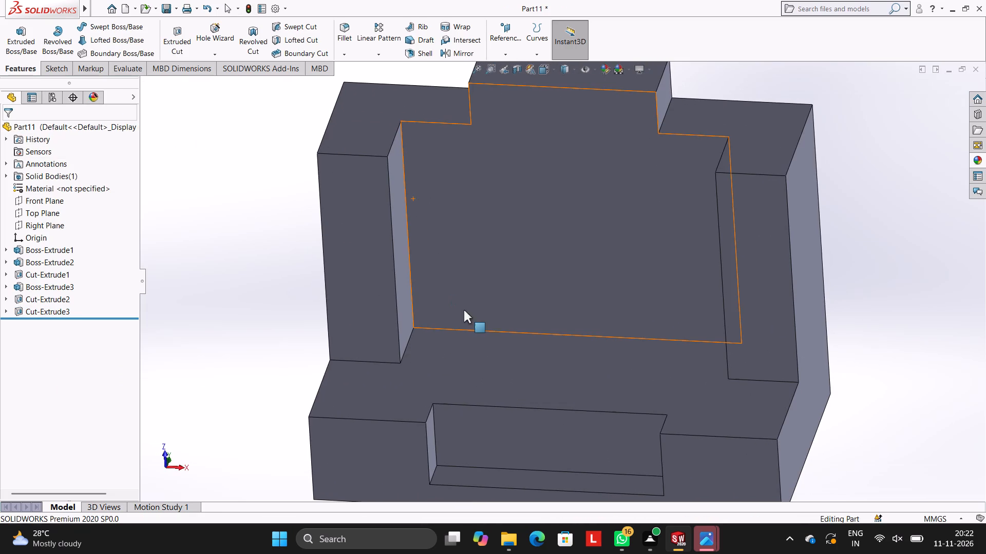
scroll(629, 336, up, 2)
middle_drag(634, 334, 600, 400)
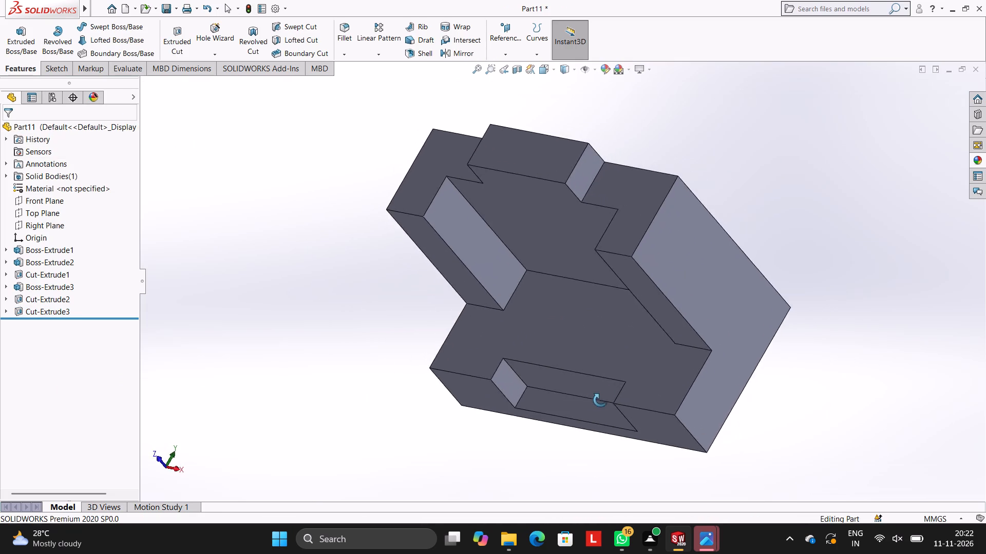
middle_drag(600, 400, 629, 345)
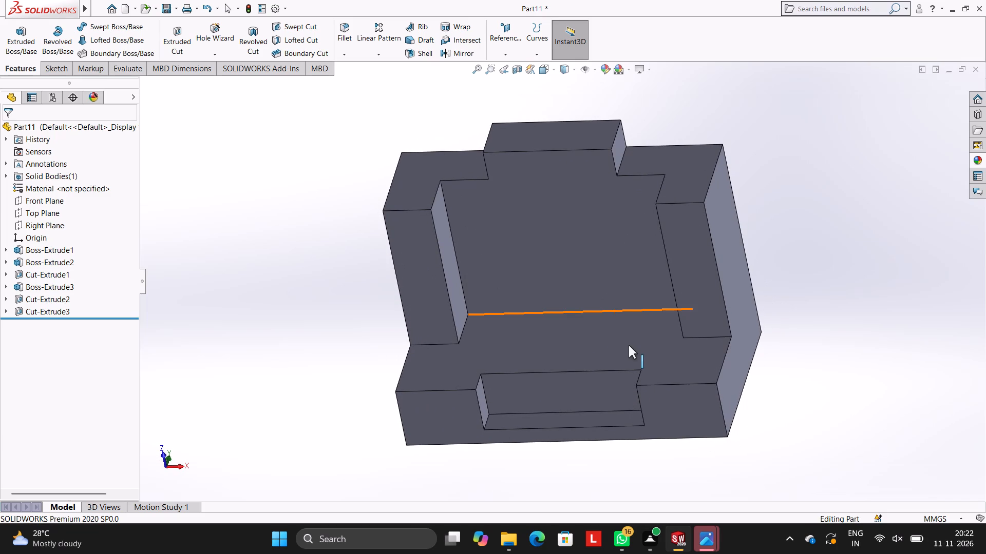
click(556, 342)
click(601, 309)
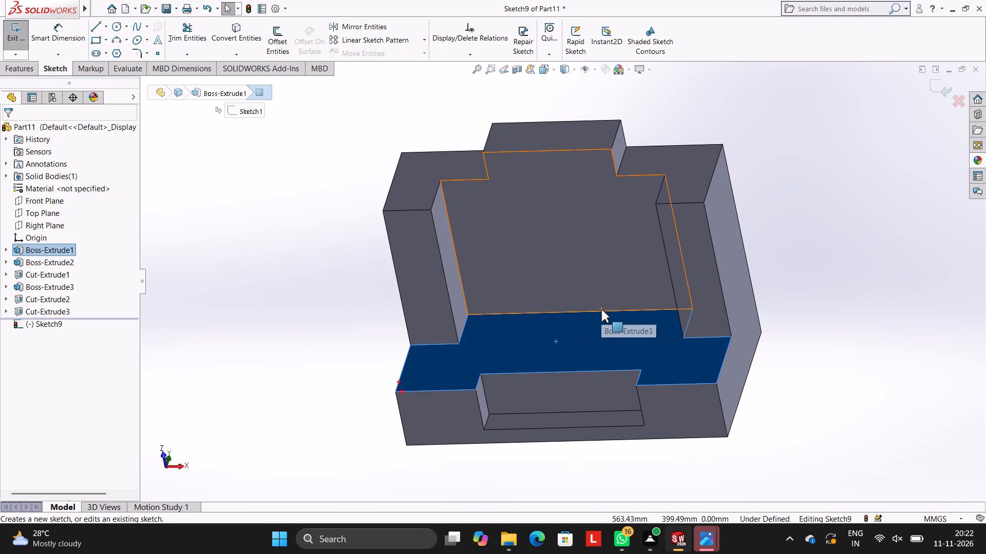
key(ctrl+8)
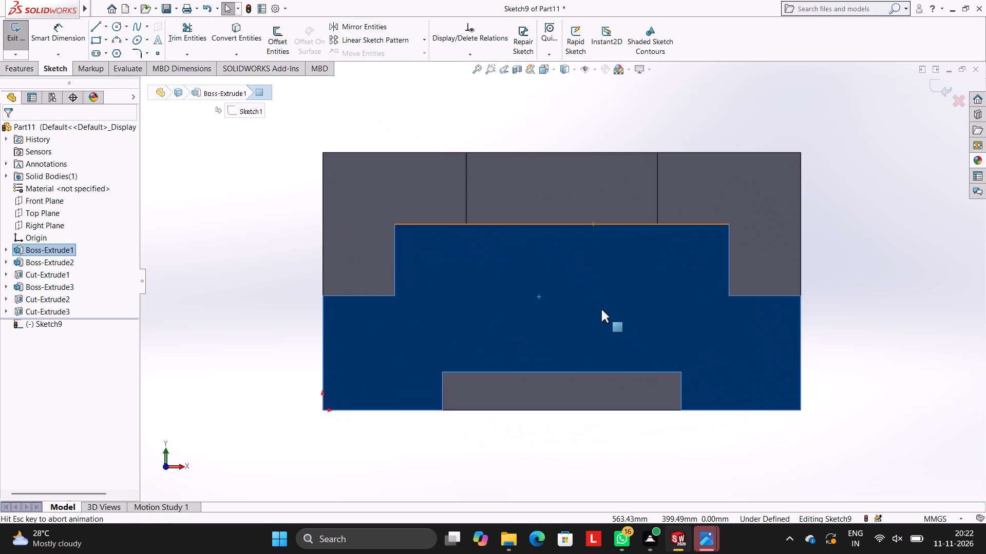
click(98, 28)
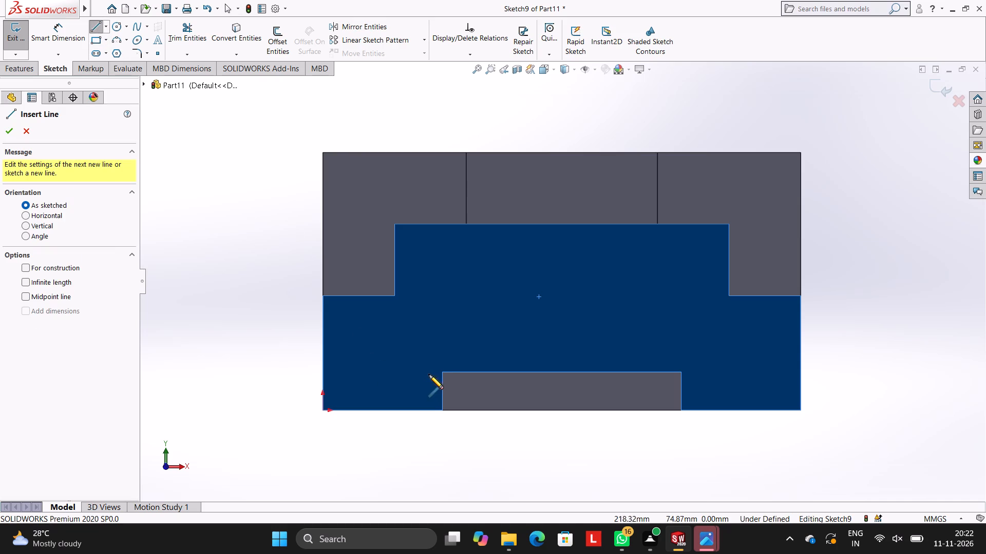
click(444, 372)
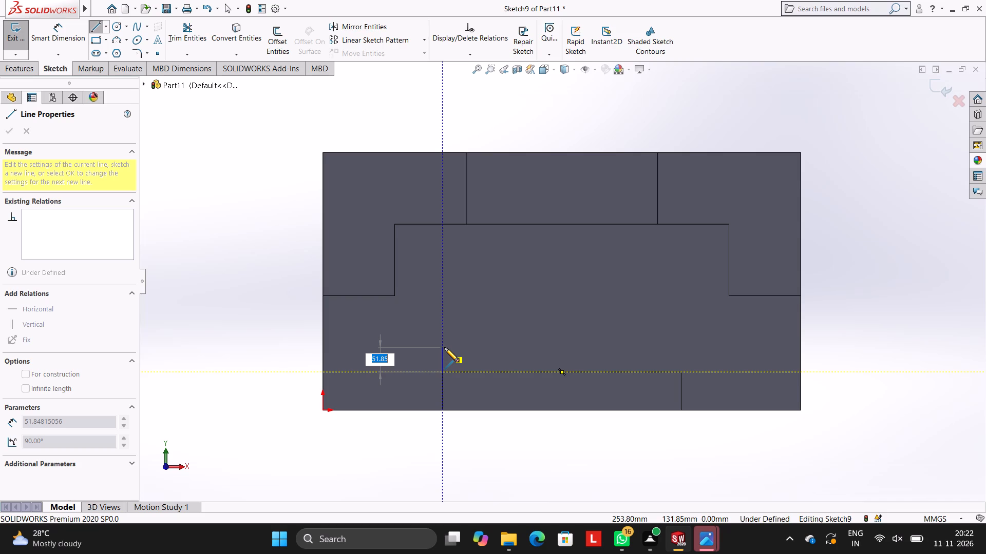
text(80)
key(Return)
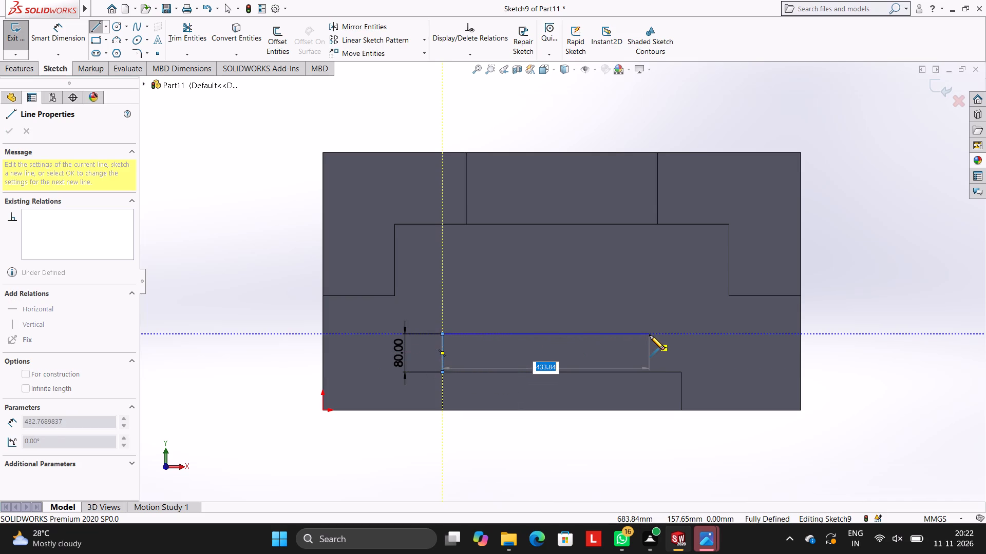
text(500)
key(Return)
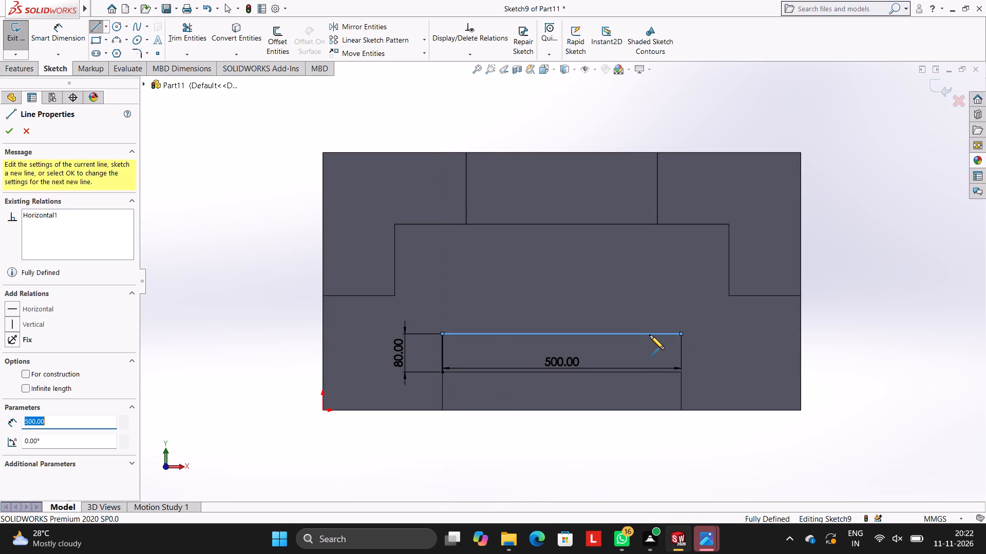
click(681, 372)
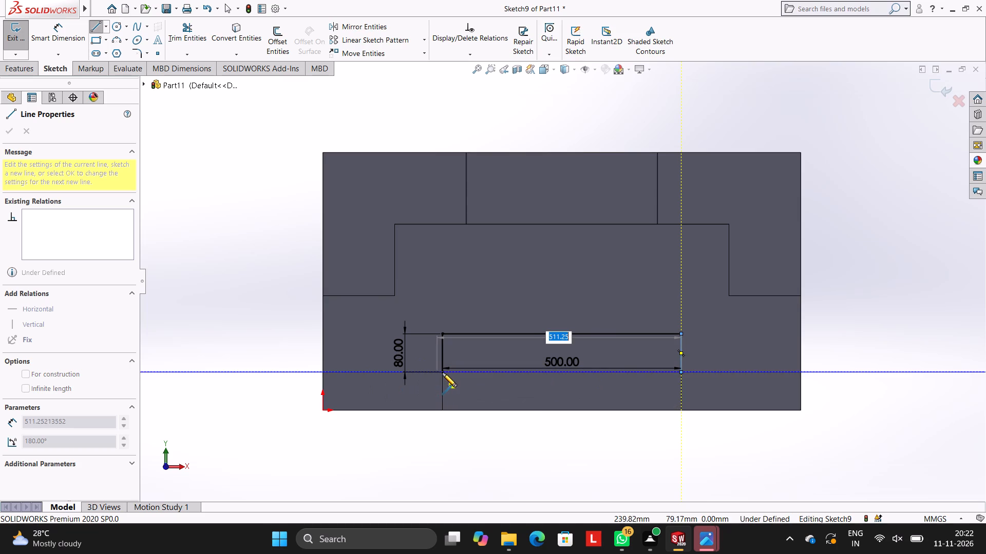
click(443, 372)
key(Escape)
key(Escape)
key(Escape)
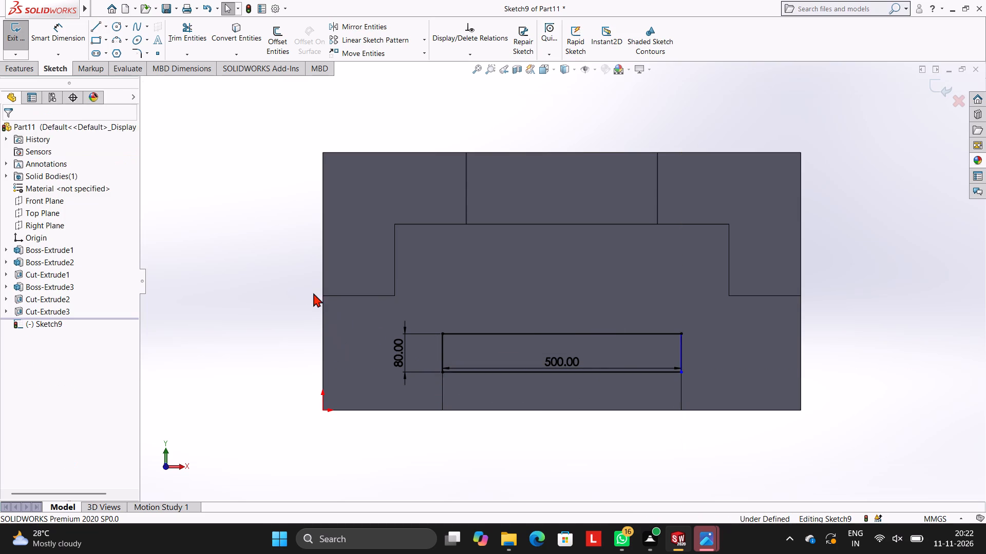
key(Escape)
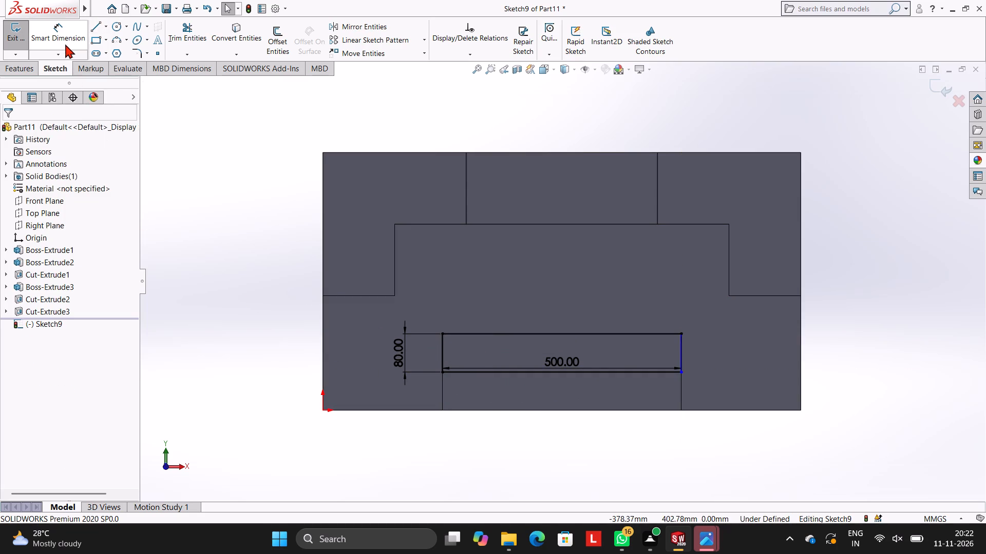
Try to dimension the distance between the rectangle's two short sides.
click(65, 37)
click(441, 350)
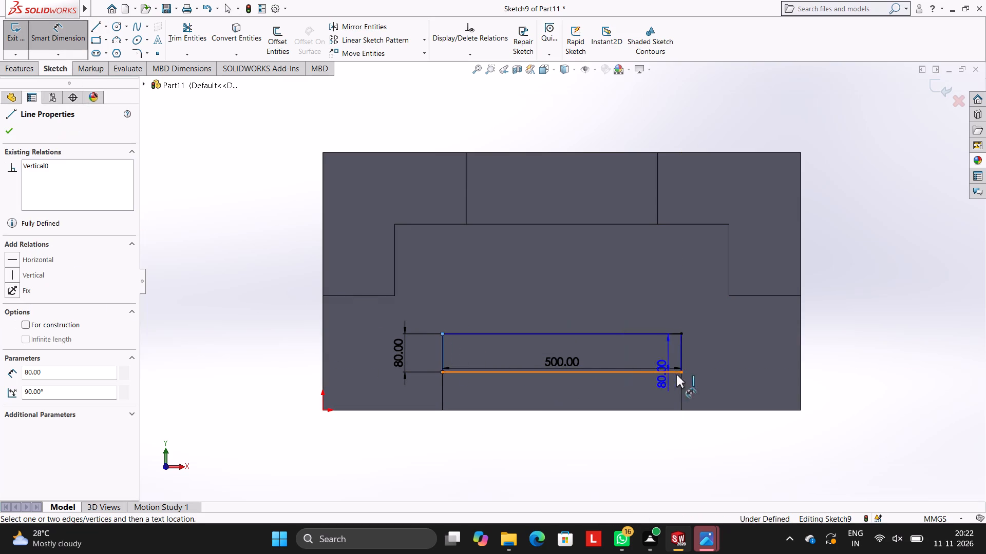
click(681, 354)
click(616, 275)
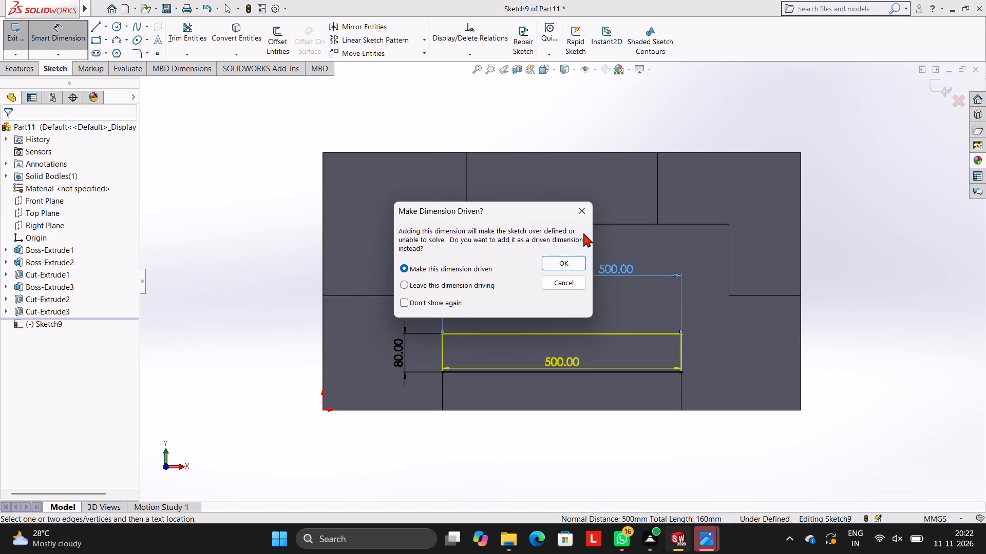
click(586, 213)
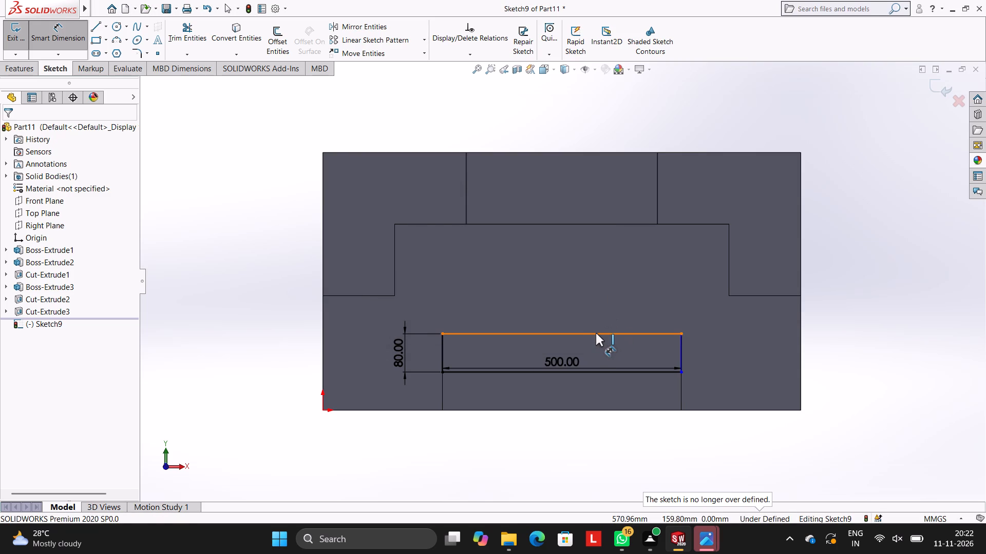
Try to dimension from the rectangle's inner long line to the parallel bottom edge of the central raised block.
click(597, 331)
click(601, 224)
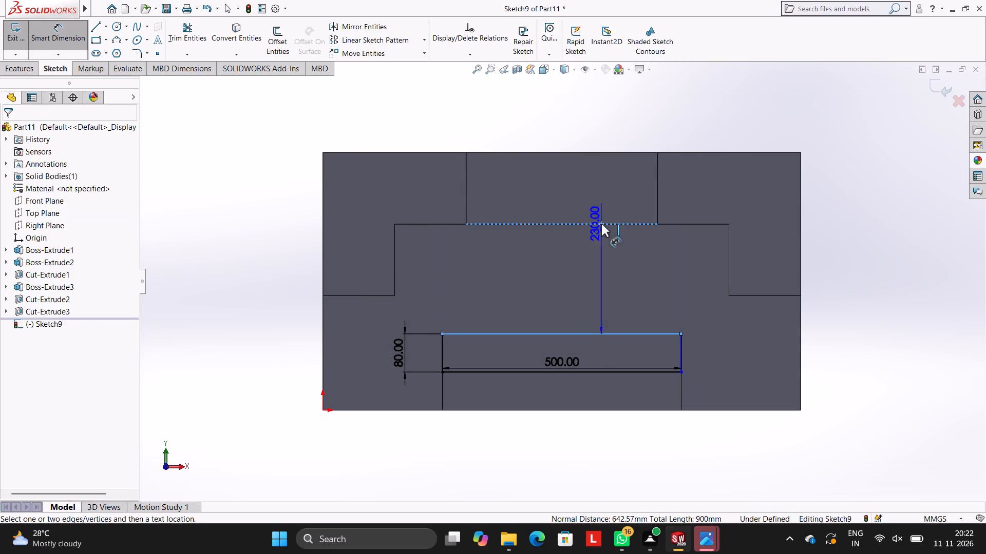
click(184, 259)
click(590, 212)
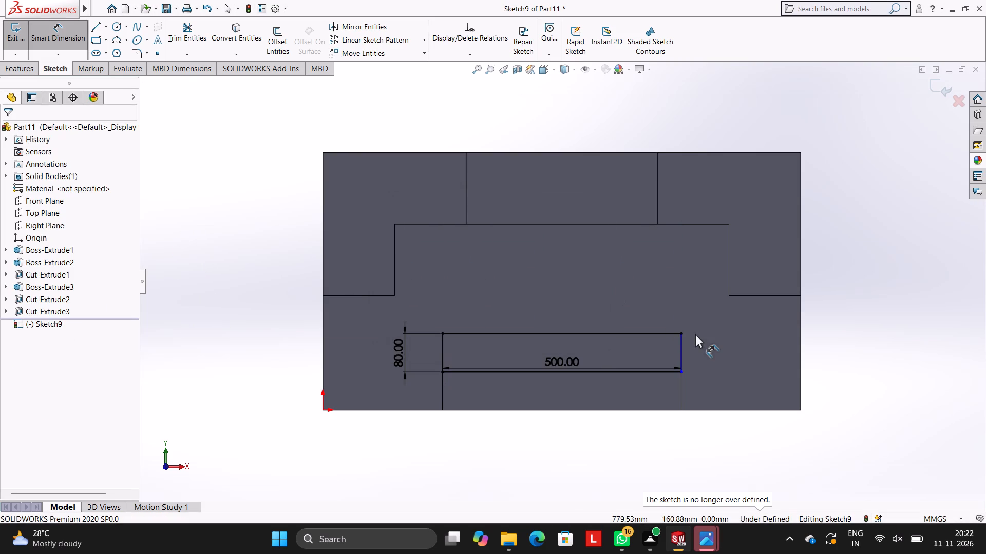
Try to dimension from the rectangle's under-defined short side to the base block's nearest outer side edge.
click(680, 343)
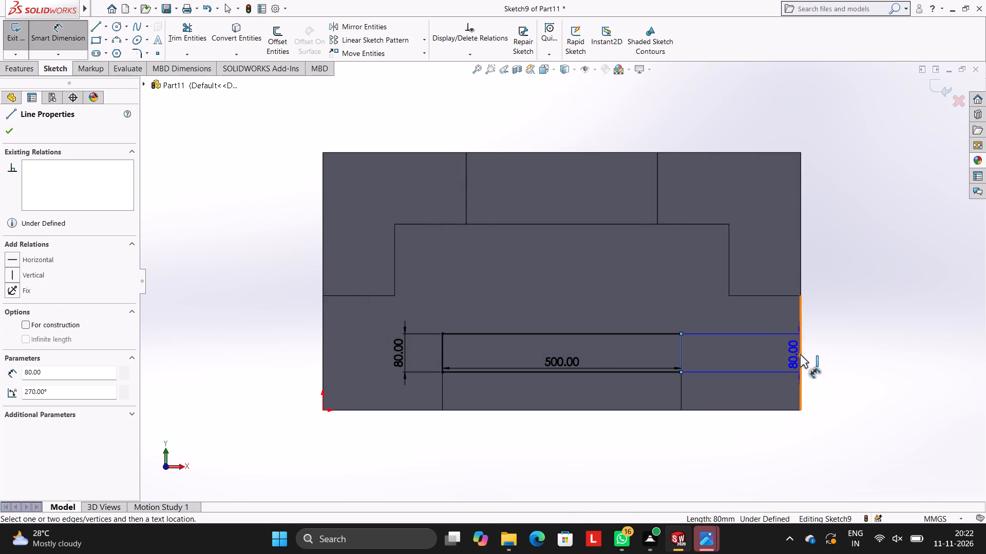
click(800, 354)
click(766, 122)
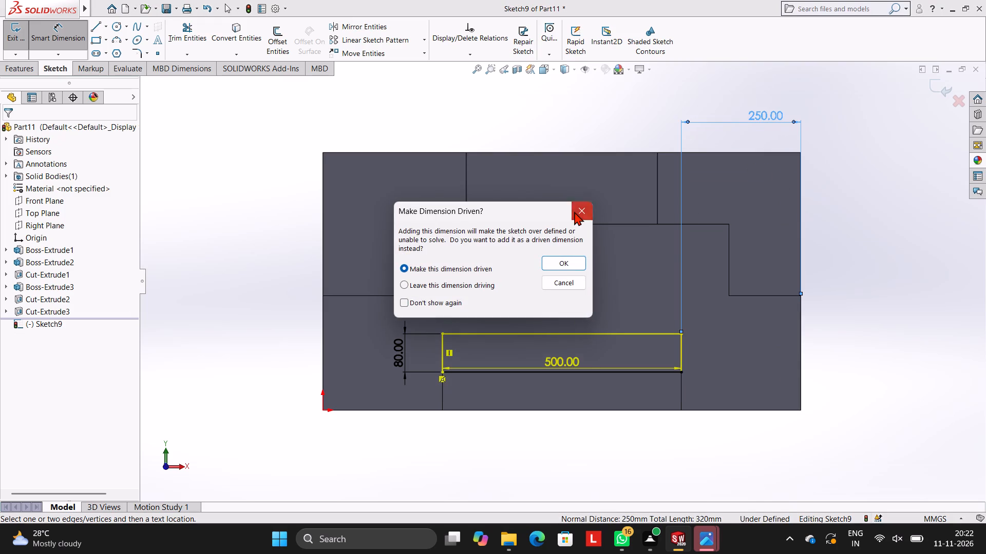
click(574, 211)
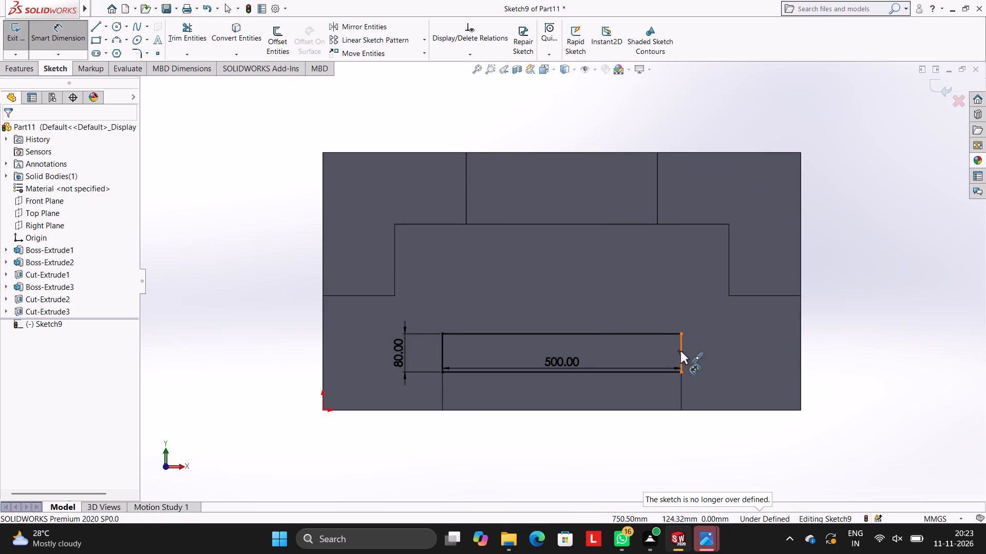
Dimension the horizontal distance from the rectangle's under-defined short side to the nearer side edge of the central raised block.
click(680, 351)
click(656, 215)
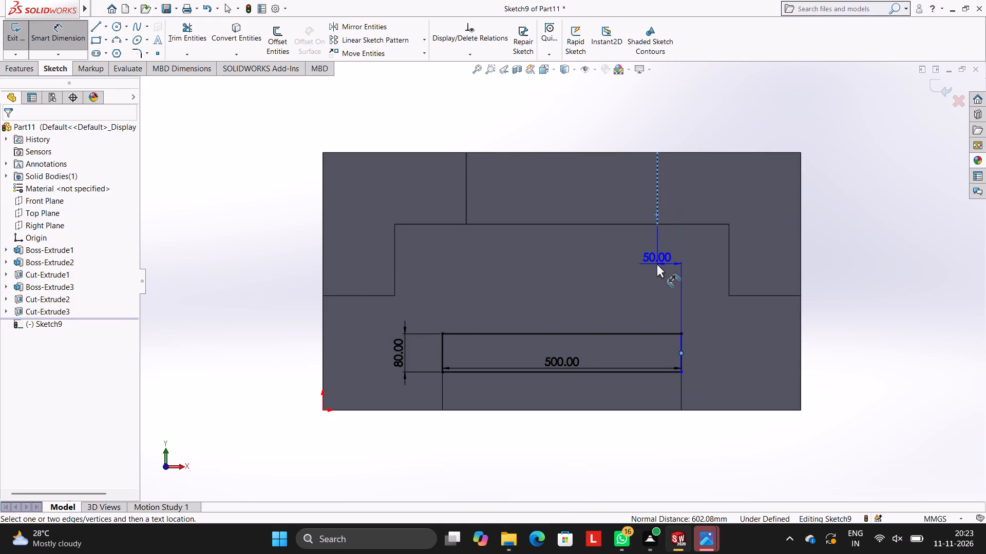
click(657, 264)
click(614, 247)
click(587, 263)
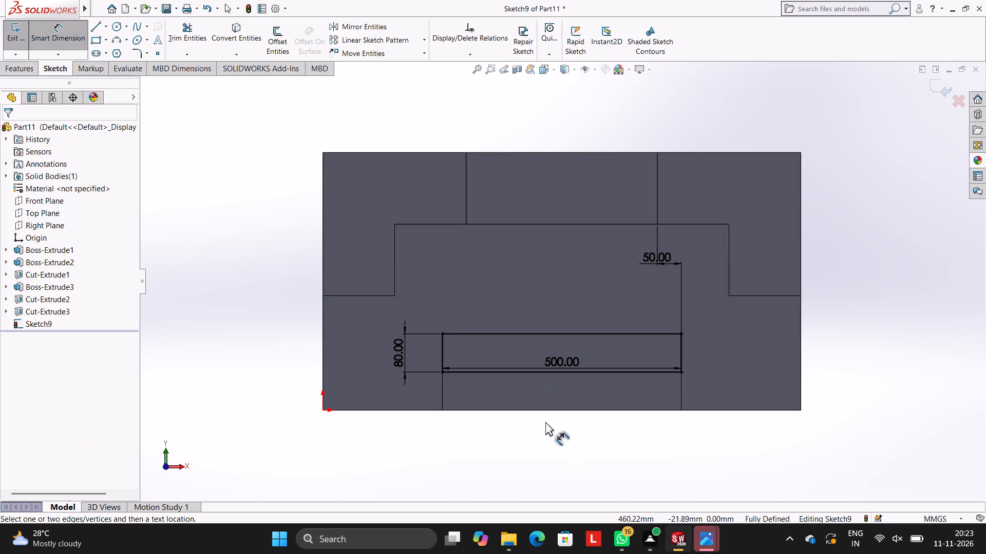
Cut-extrude the new 500 x 80 mm rectangle to a blind depth of 100 mm, forming the second stair level.
click(24, 68)
click(185, 32)
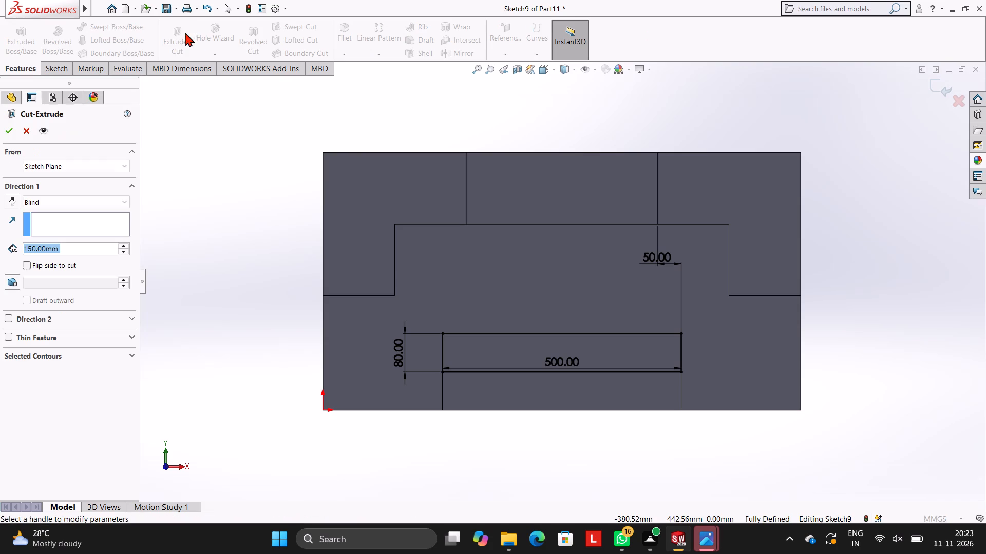
middle_drag(559, 386, 555, 232)
middle_drag(663, 363, 653, 327)
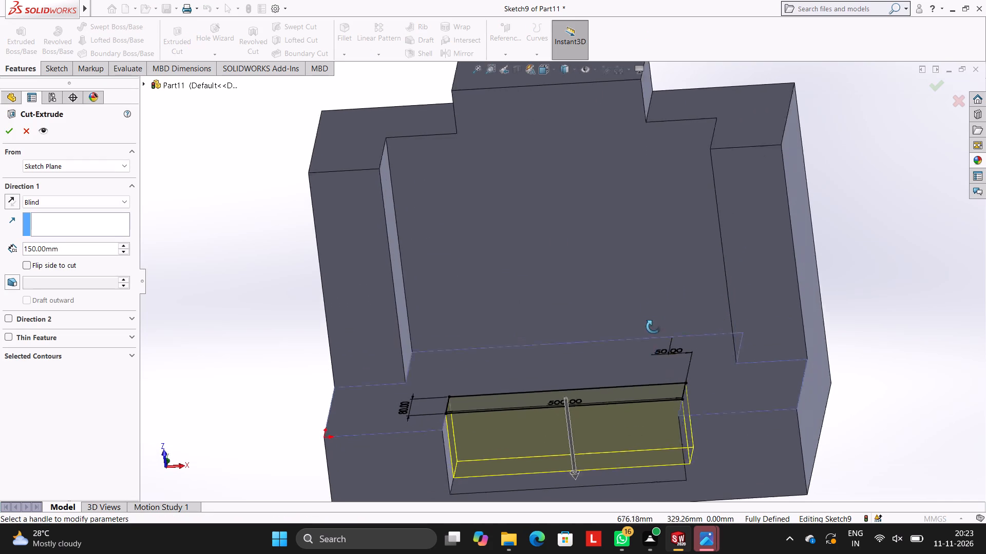
middle_drag(653, 327, 661, 311)
click(78, 251)
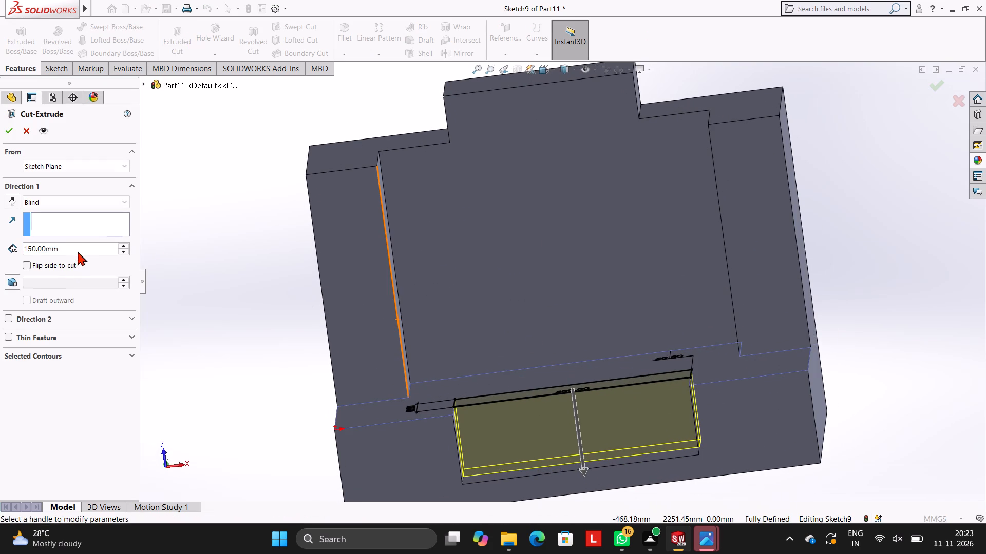
key(BackSpace)
key(BackSpace)
key(BackSpace)
key(BackSpace)
key(BackSpace)
key(BackSpace)
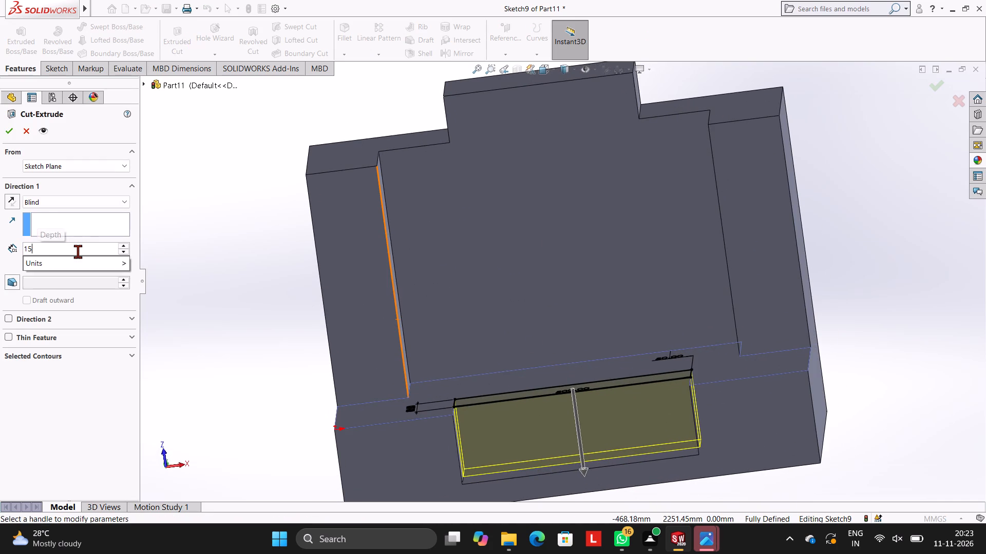
key(BackSpace)
text(00)
key(Return)
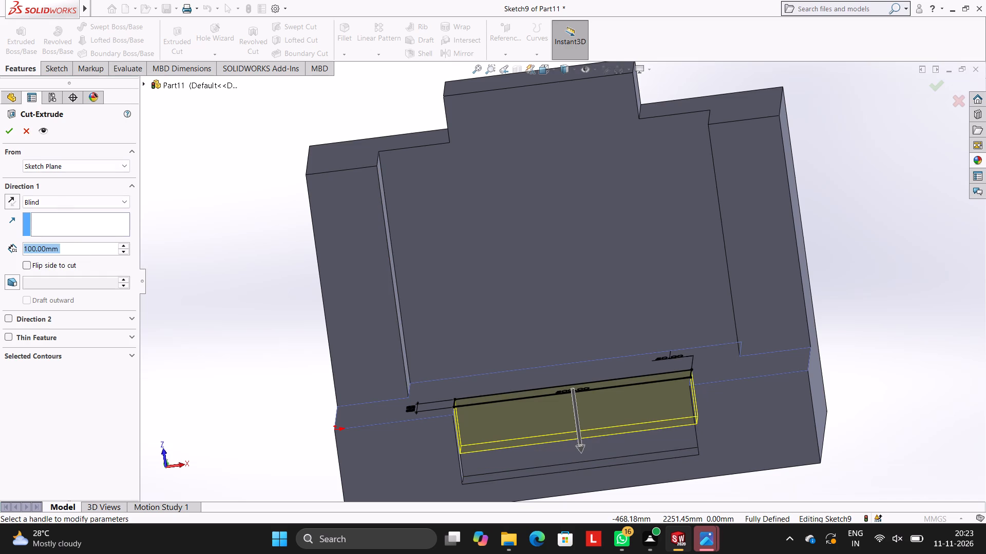
click(16, 131)
click(178, 160)
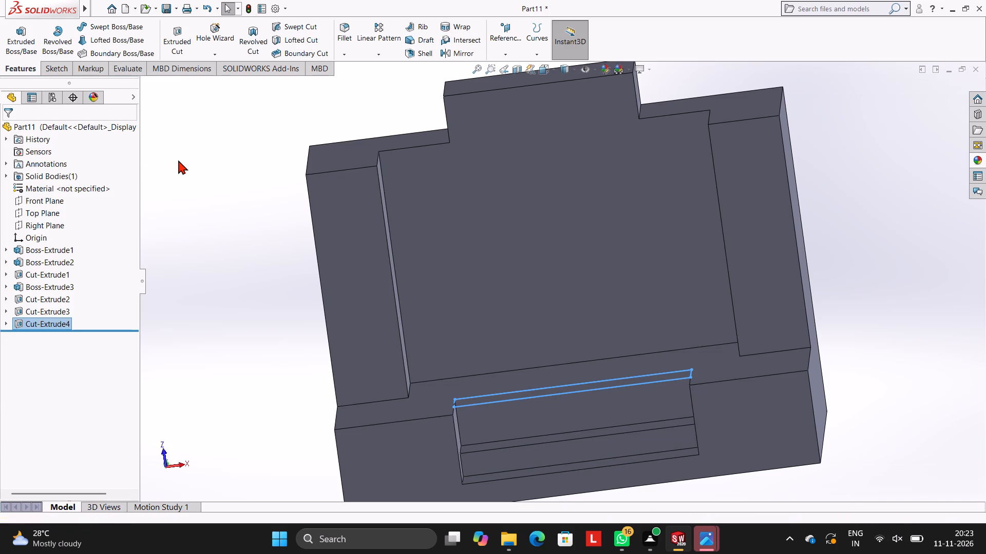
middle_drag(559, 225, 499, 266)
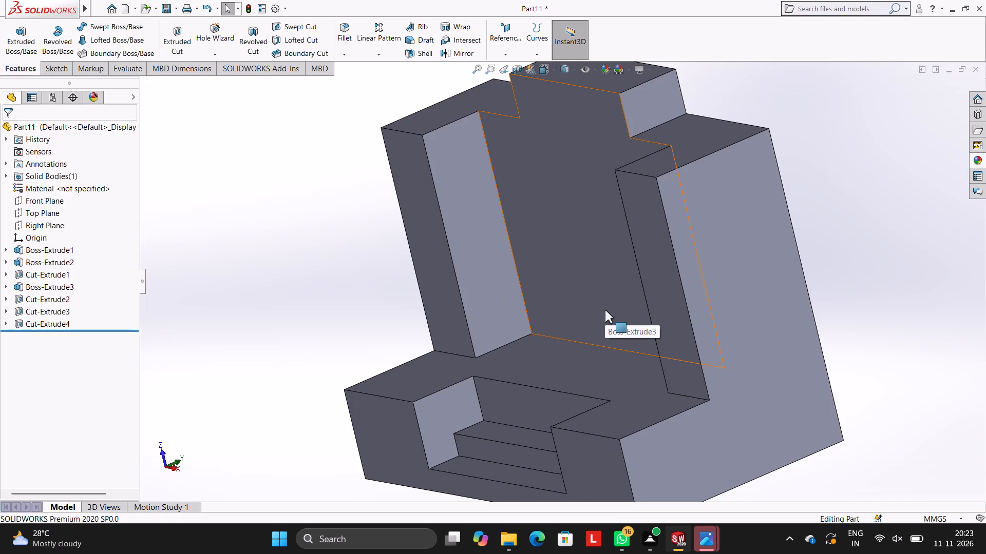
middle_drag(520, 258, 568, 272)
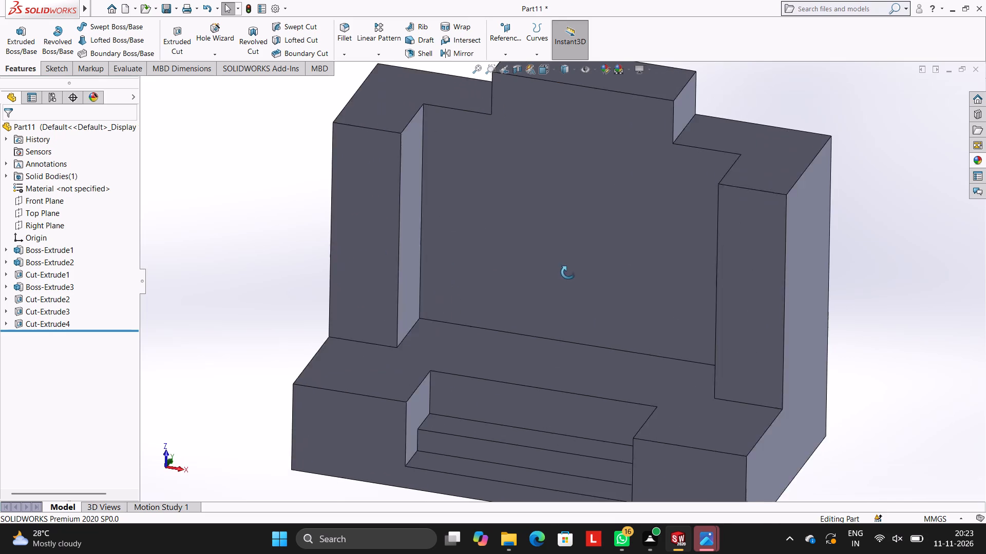
Sketch a 500 x 80 mm rectangle on the base block's top face, adjoining the inner long edge of the existing stair cut.
middle_drag(568, 272, 546, 385)
click(528, 311)
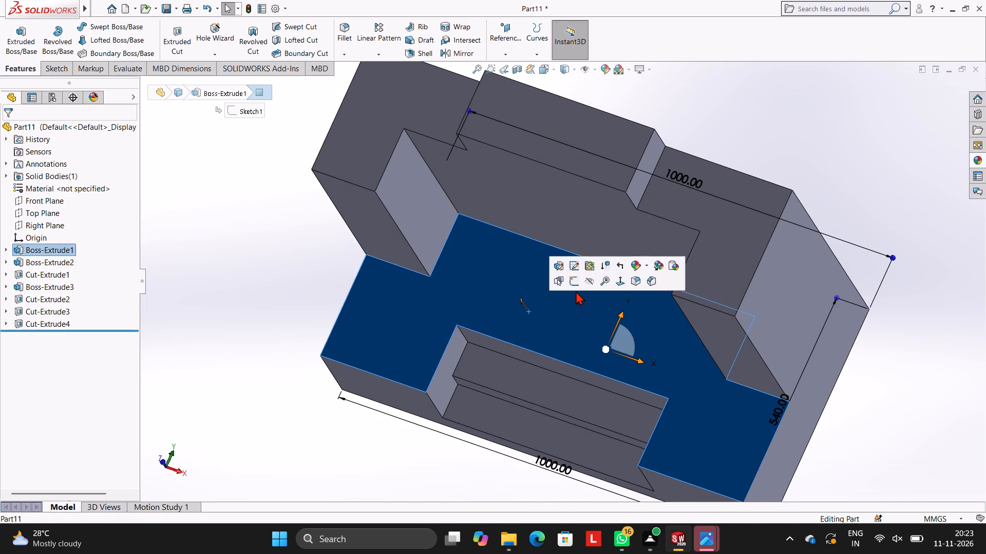
click(577, 283)
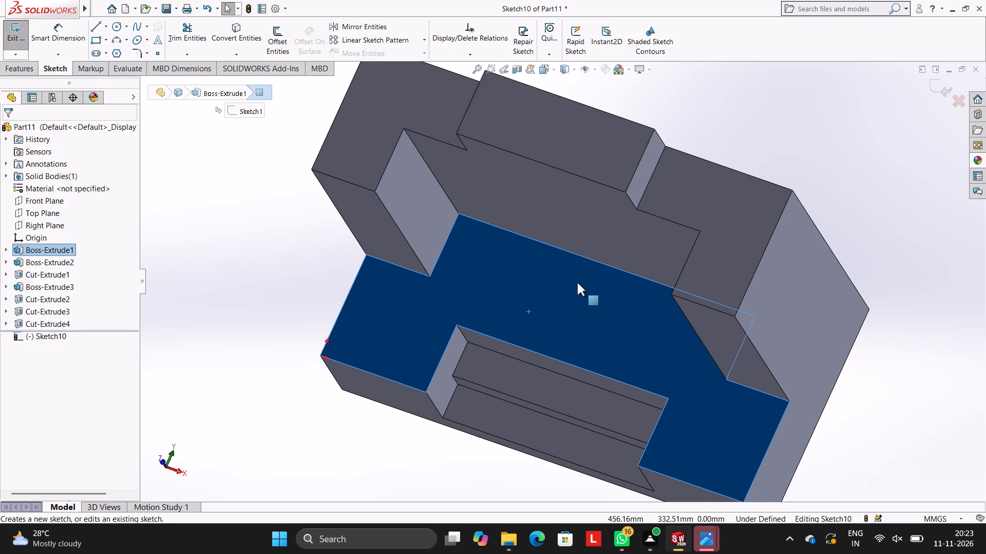
key(ctrl+8)
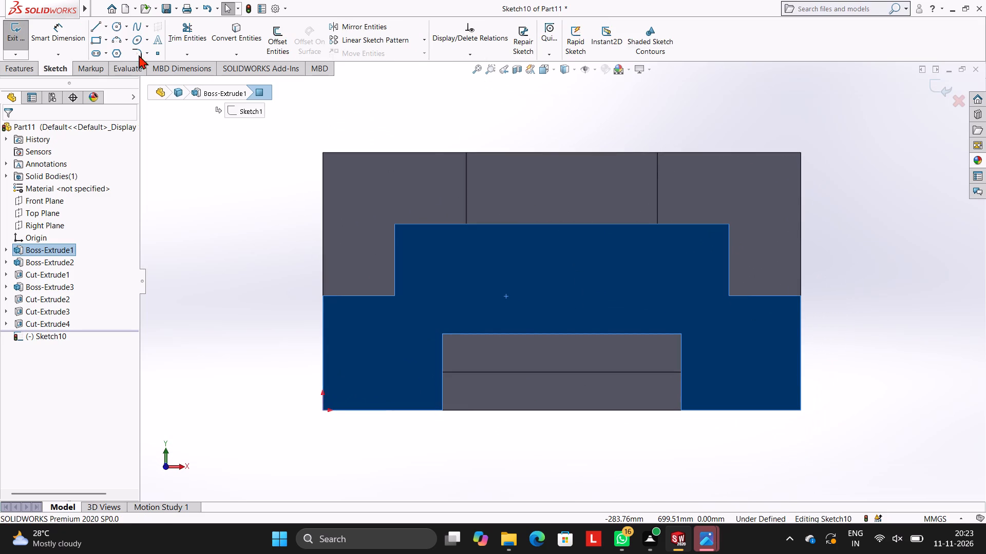
click(100, 32)
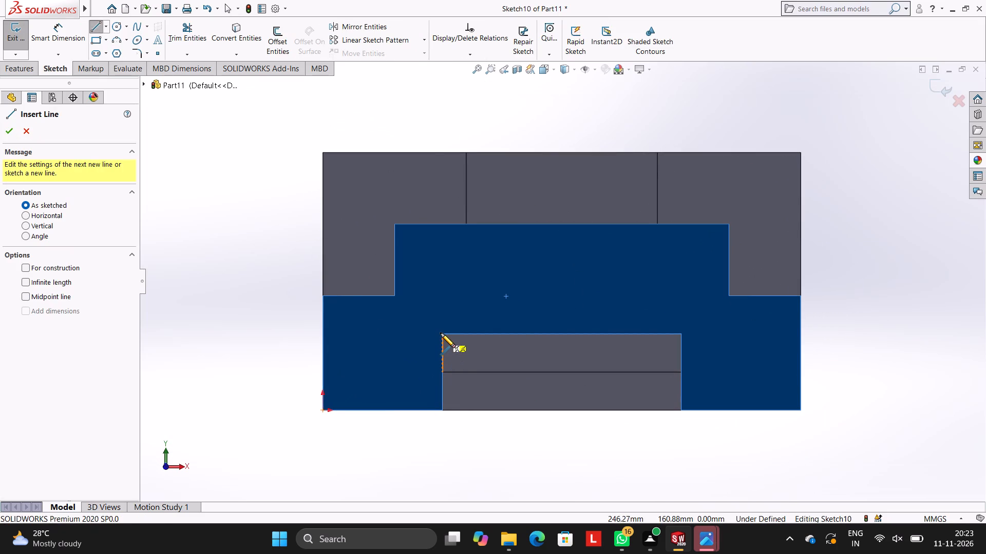
click(443, 333)
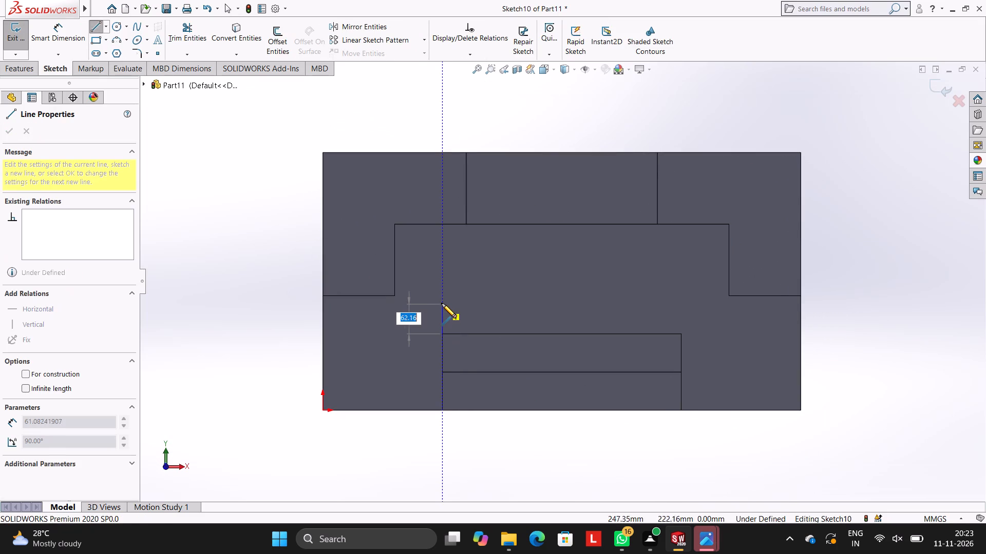
text(80)
key(Return)
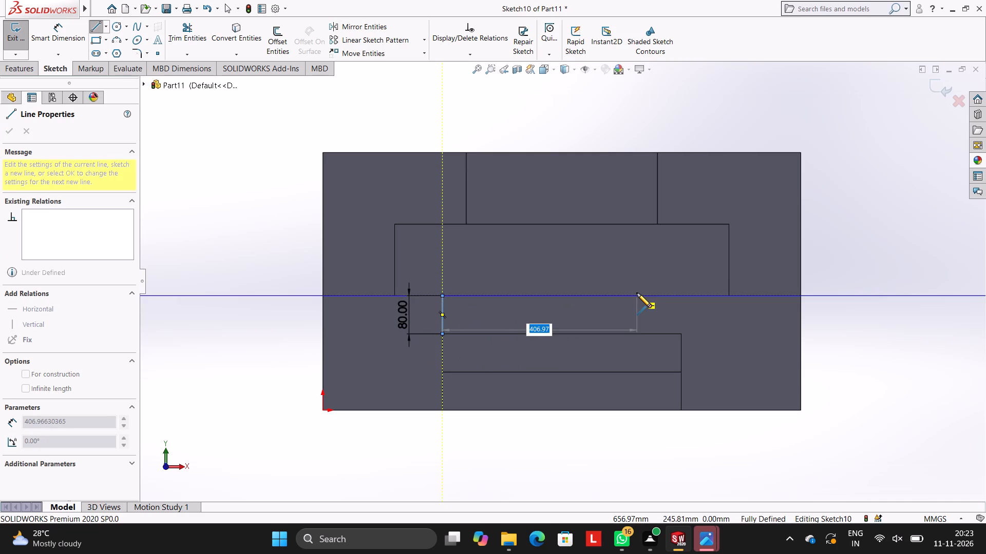
text(500)
key(Return)
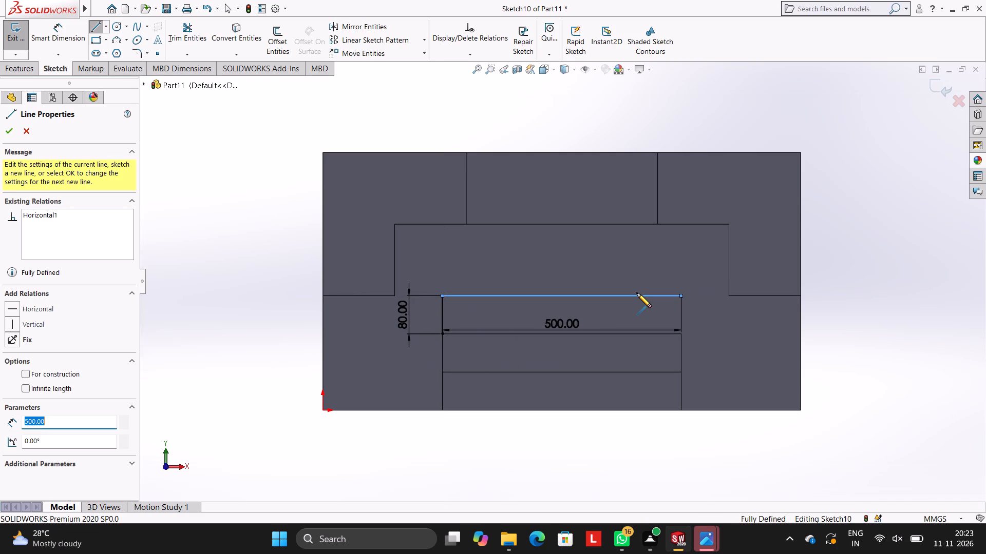
click(681, 333)
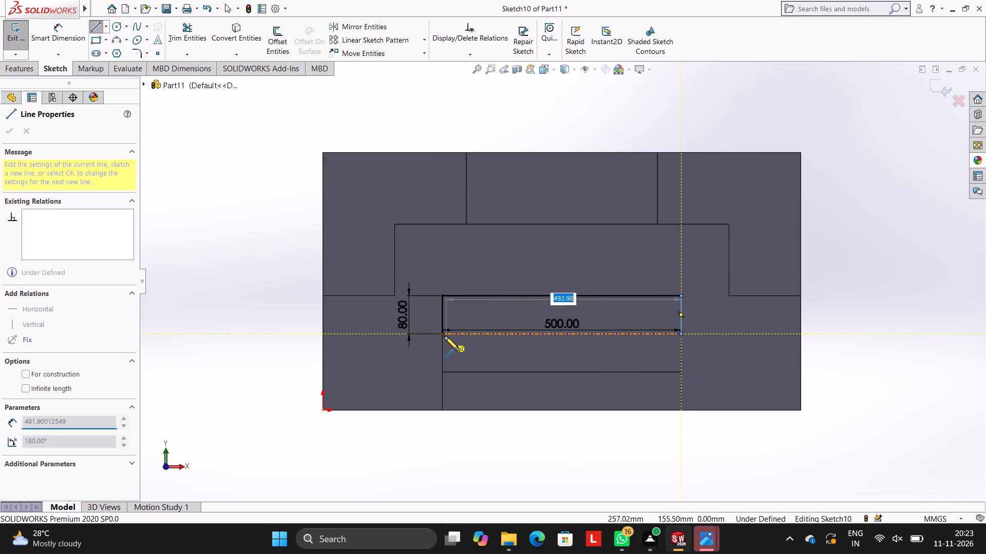
click(444, 334)
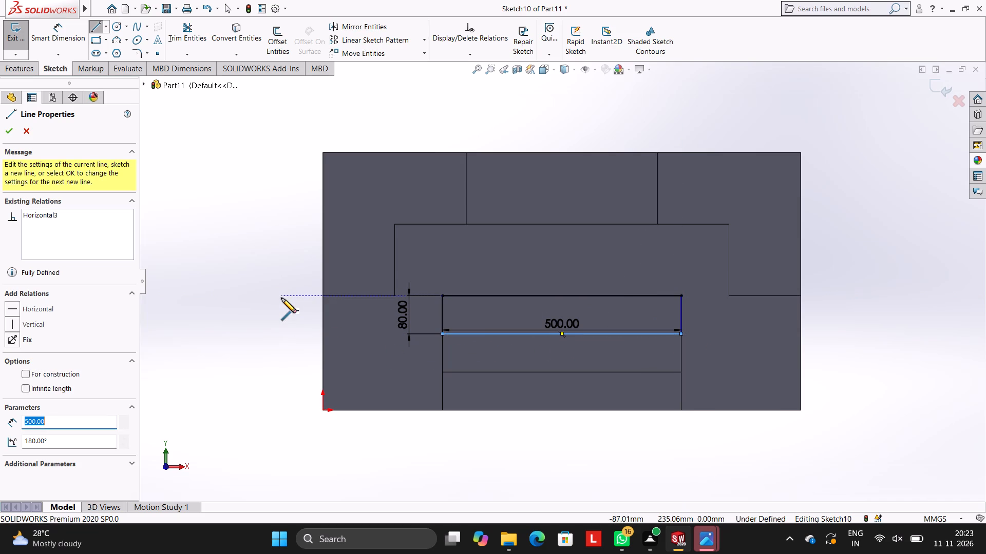
key(Escape)
key(Escape)
key(Escape)
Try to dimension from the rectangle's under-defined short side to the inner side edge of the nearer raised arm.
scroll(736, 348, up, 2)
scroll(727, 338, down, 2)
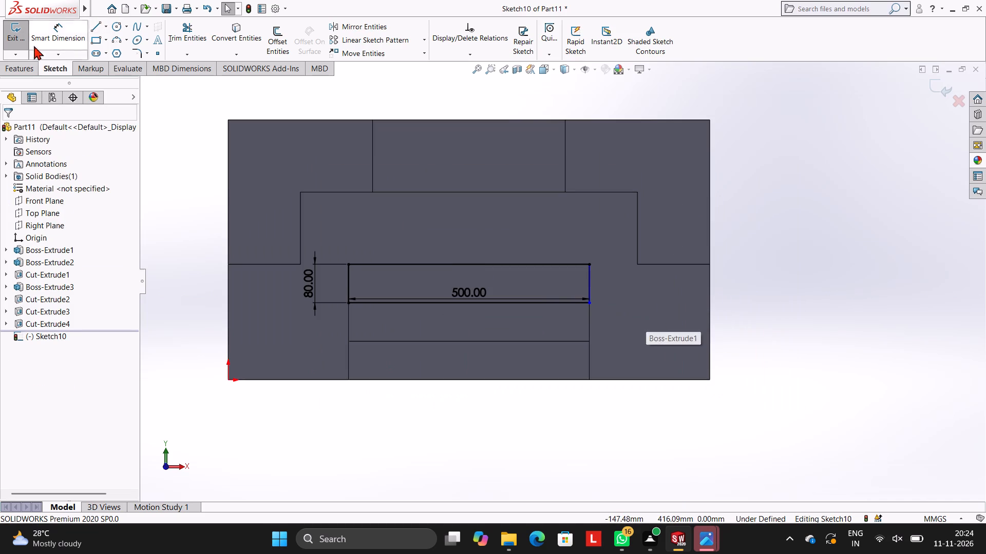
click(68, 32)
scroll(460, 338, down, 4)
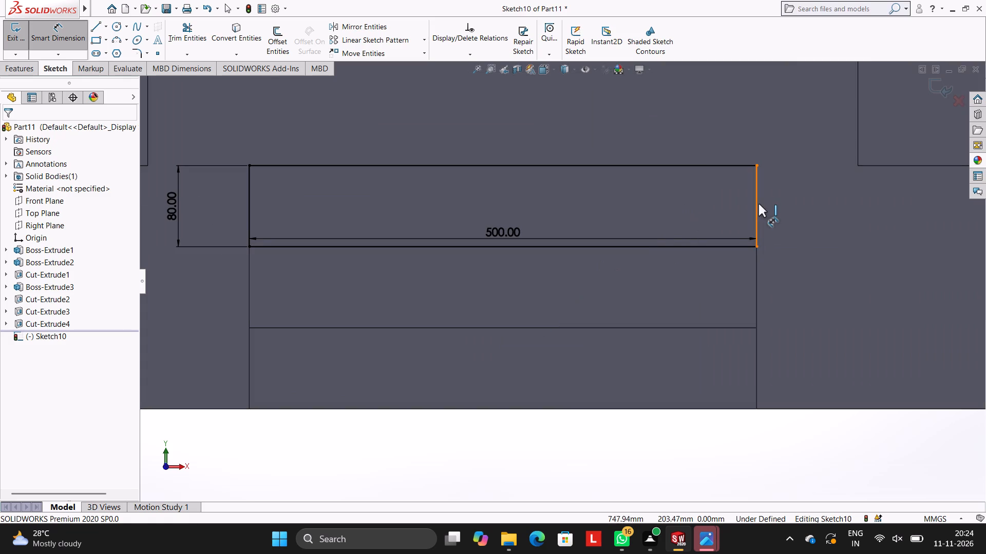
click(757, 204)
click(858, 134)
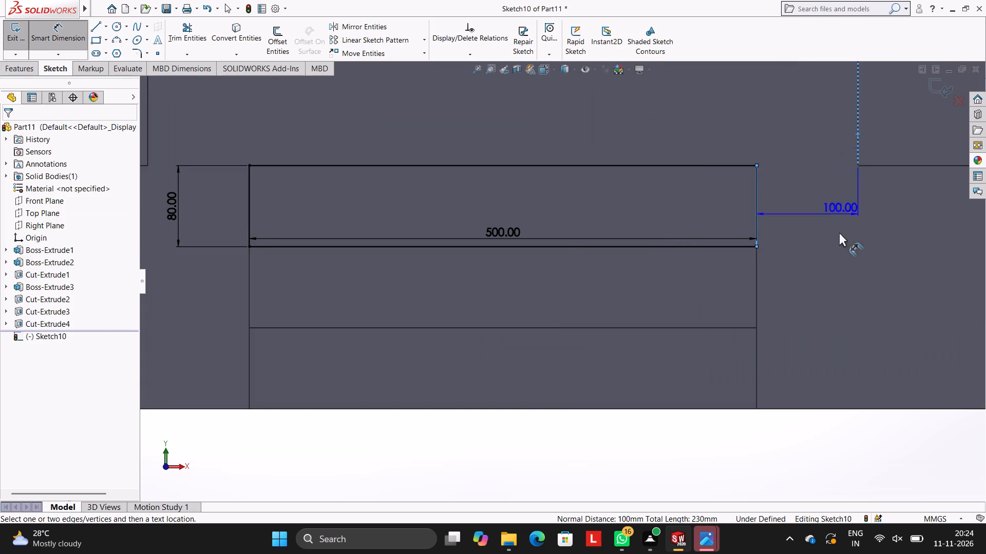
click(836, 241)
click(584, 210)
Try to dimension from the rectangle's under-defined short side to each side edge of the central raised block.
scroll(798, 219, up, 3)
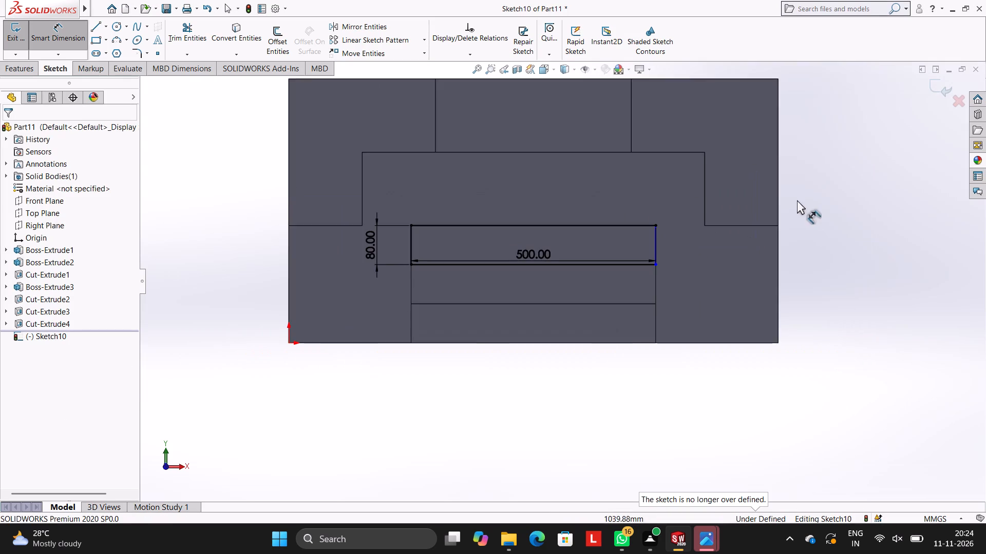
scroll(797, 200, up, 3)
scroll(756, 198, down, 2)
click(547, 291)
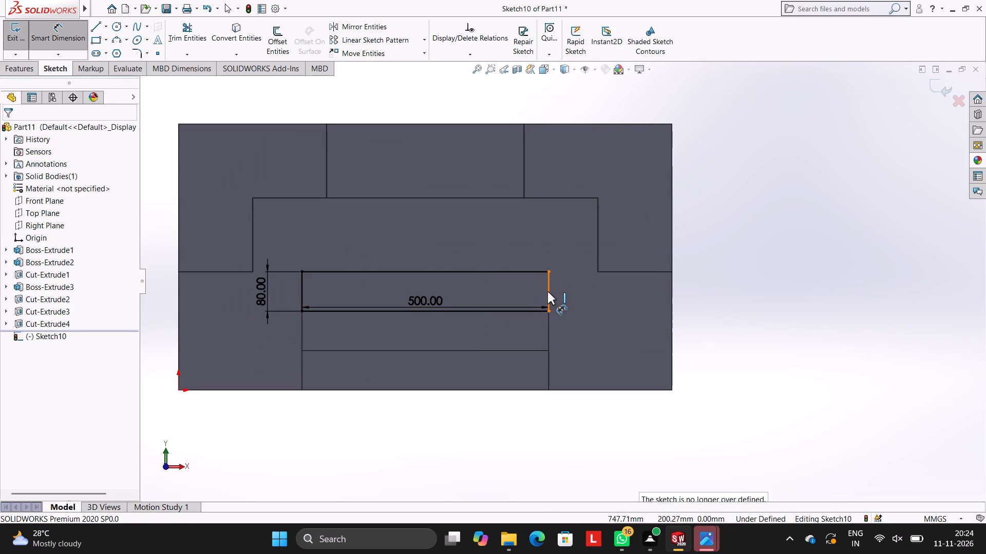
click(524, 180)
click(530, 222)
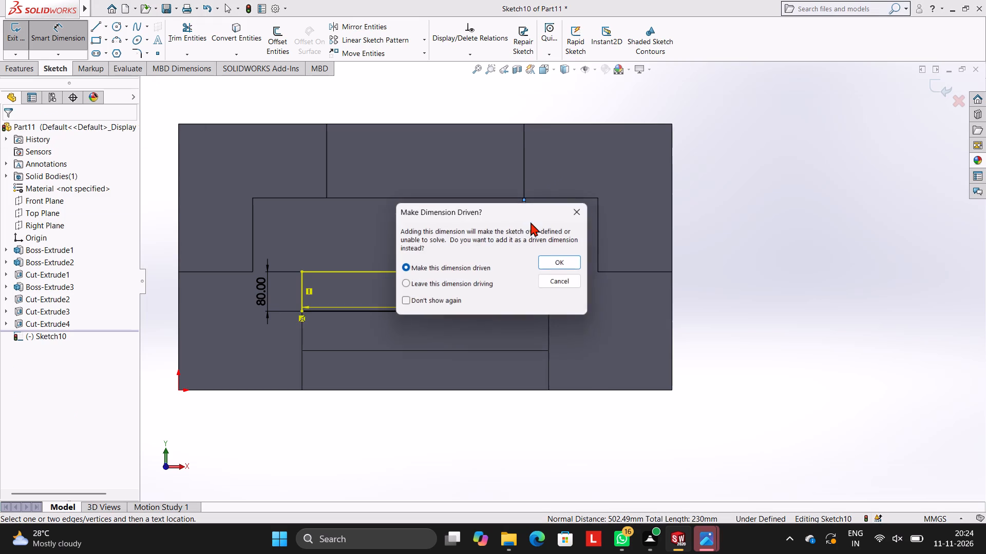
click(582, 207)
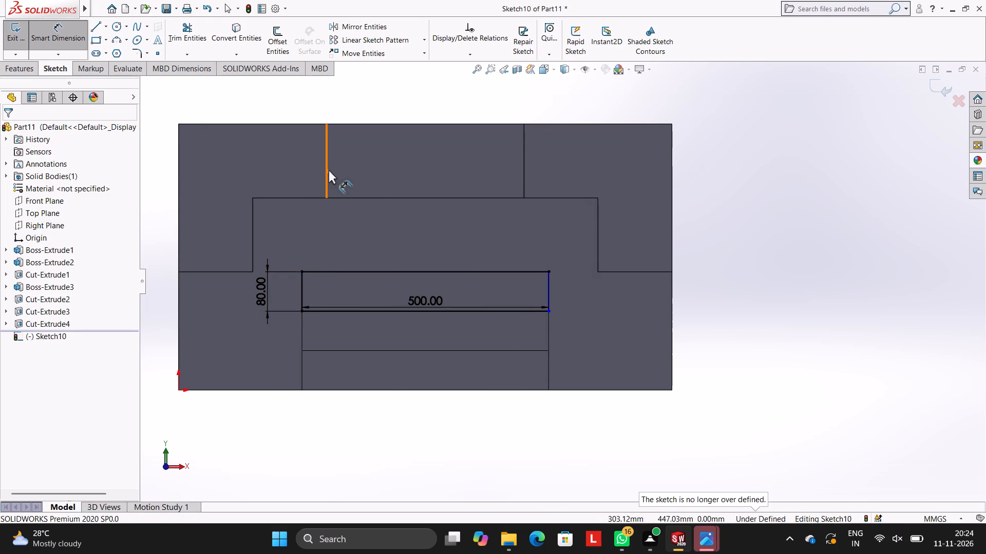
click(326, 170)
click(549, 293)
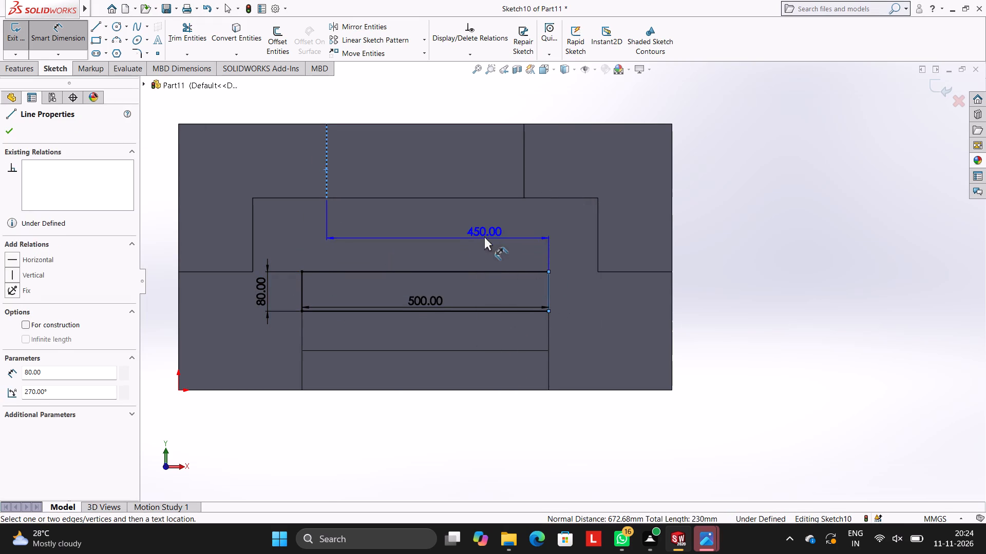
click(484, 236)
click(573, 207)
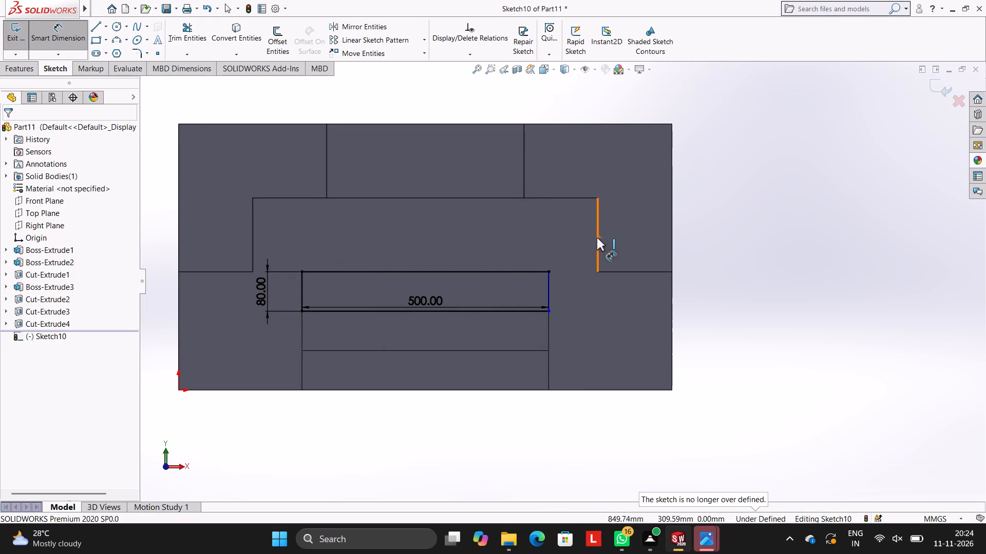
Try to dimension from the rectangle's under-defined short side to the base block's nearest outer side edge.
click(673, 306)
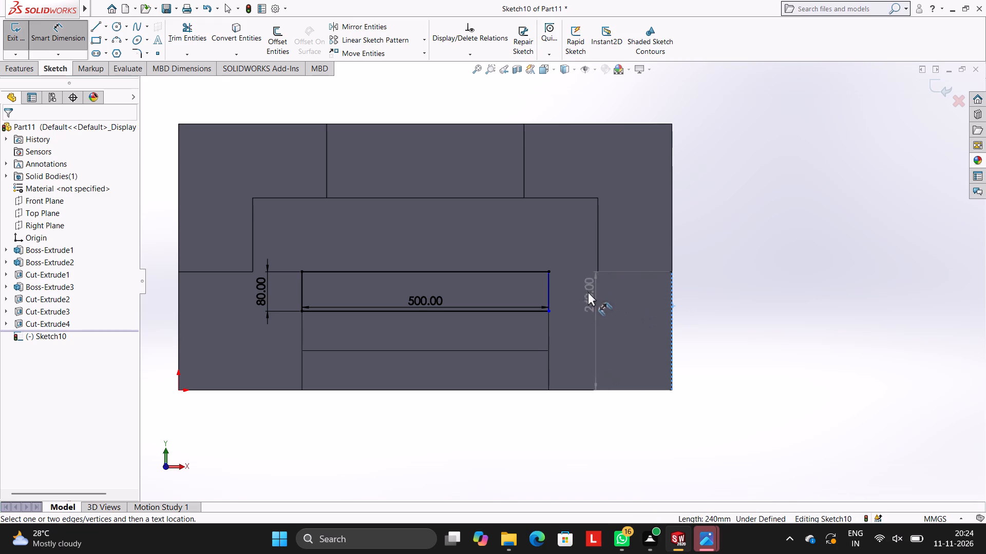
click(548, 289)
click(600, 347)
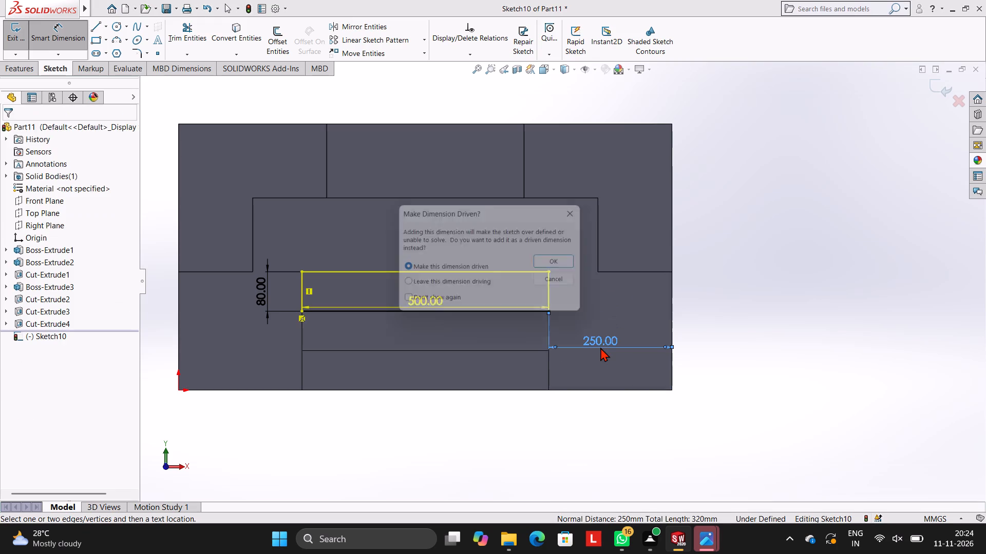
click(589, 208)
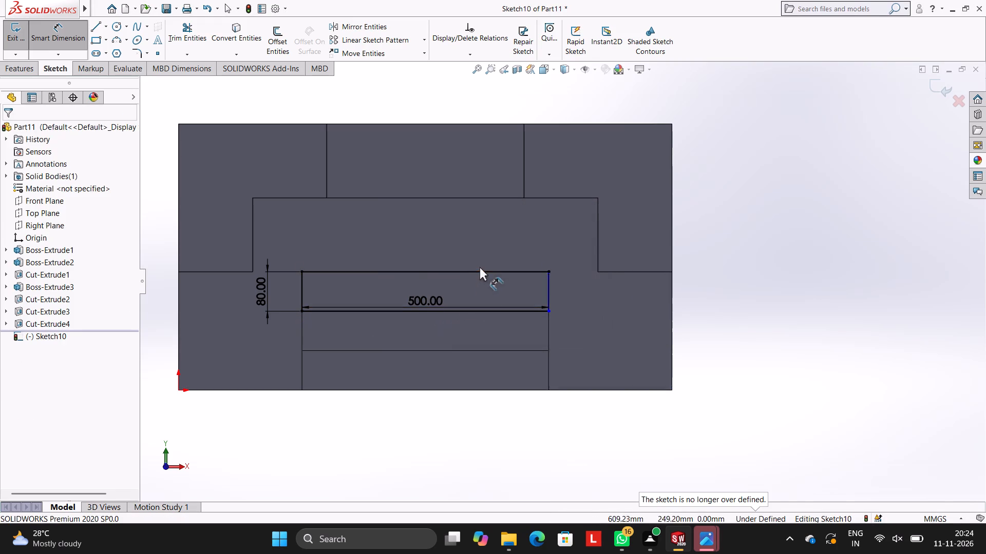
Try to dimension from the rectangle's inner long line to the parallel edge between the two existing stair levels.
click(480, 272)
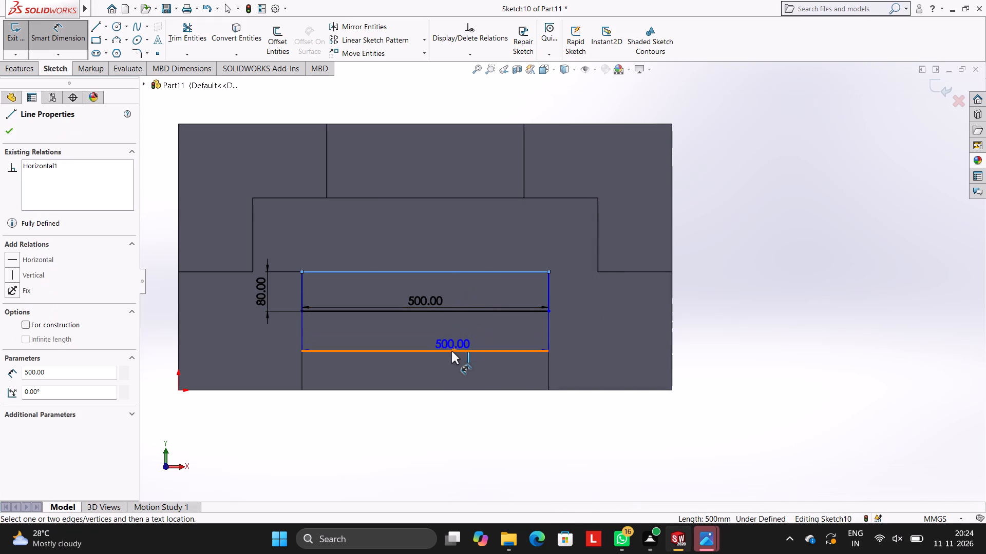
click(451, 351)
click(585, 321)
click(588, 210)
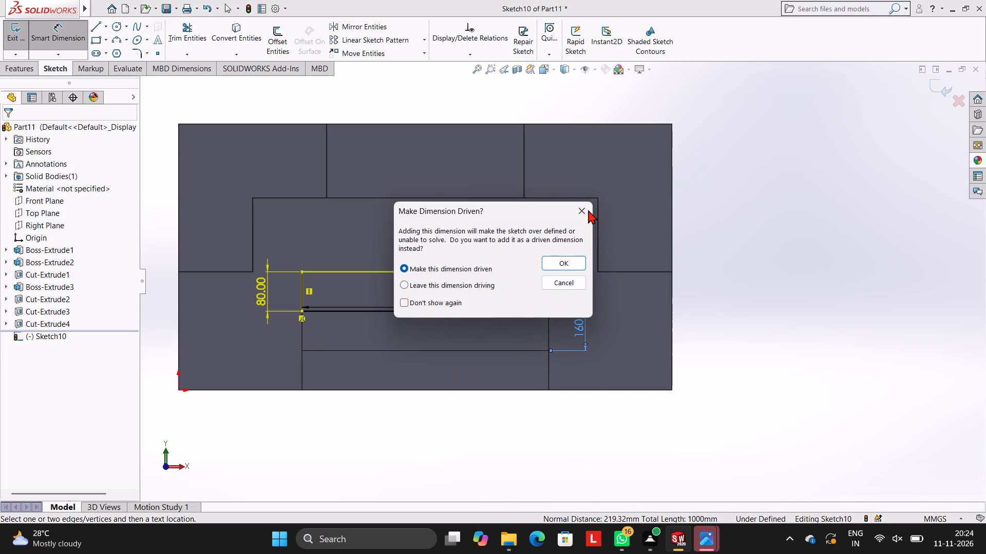
Dimension the length of the rectangle's under-defined short side as 80 mm.
click(548, 283)
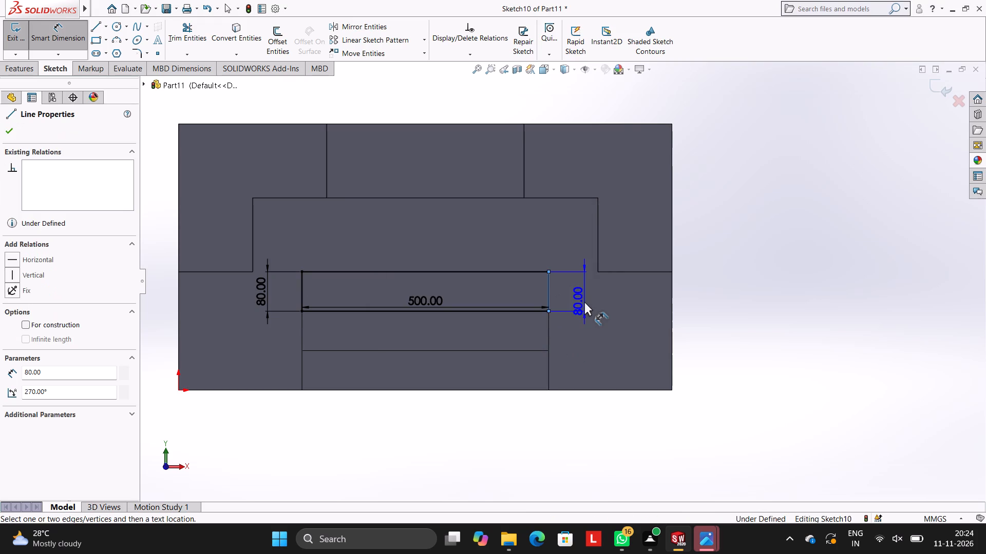
click(573, 340)
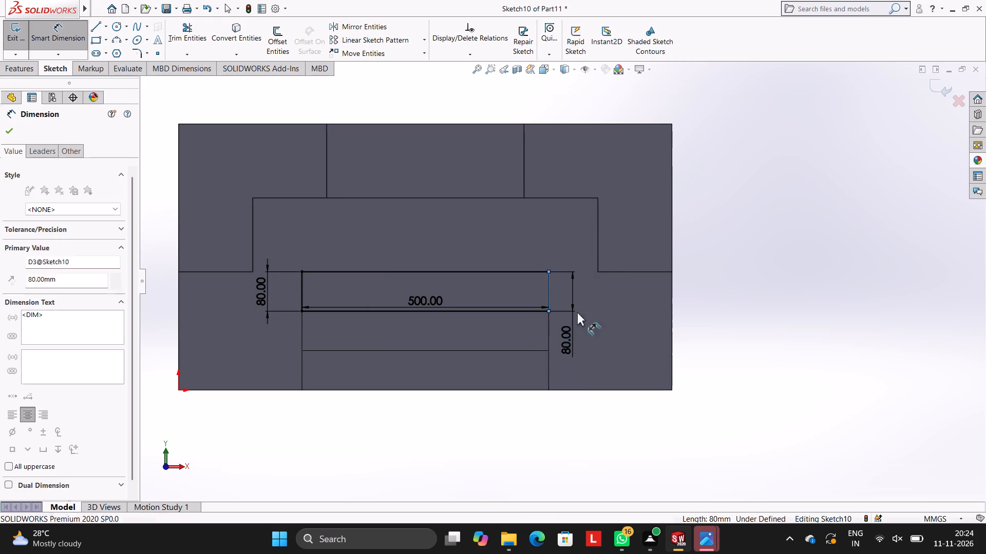
click(532, 326)
click(532, 240)
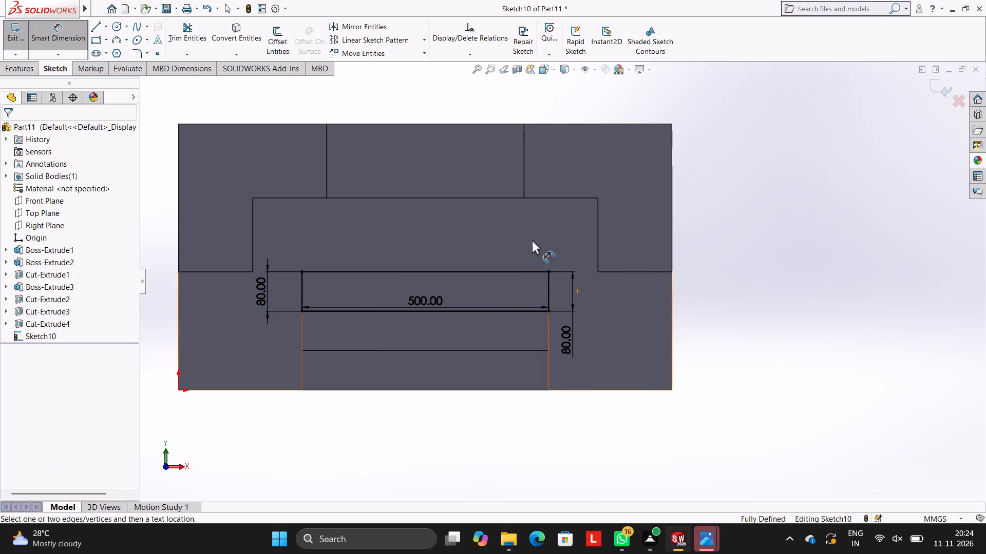
Cut-extrude the new 500 x 80 mm rectangle to a blind depth of 50 mm, forming the third stair level.
click(18, 70)
click(164, 34)
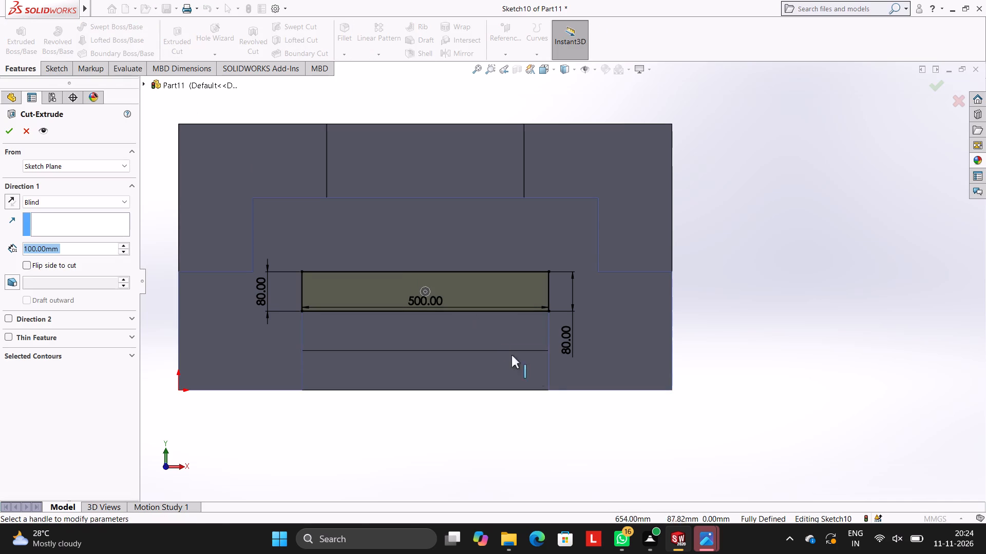
middle_drag(565, 387, 562, 222)
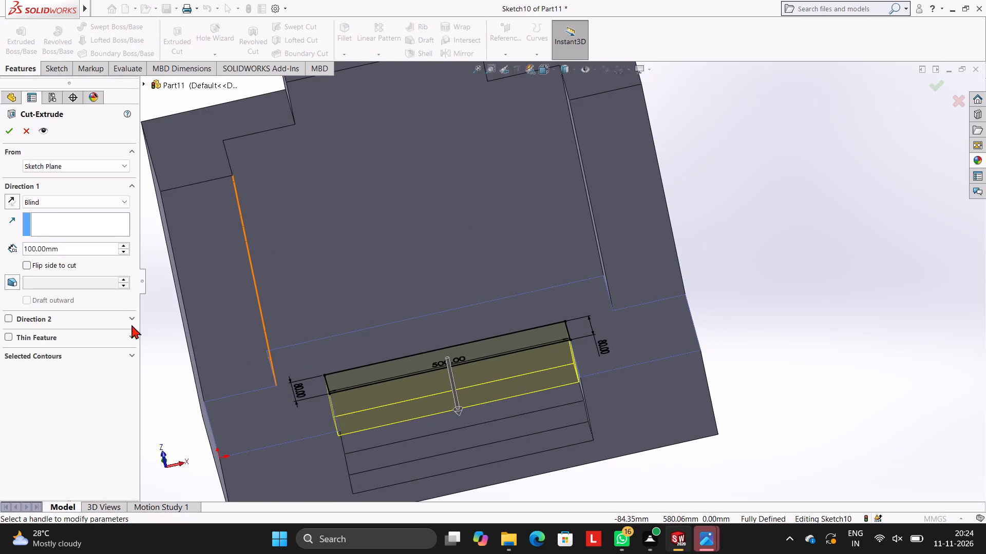
middle_drag(538, 347, 529, 292)
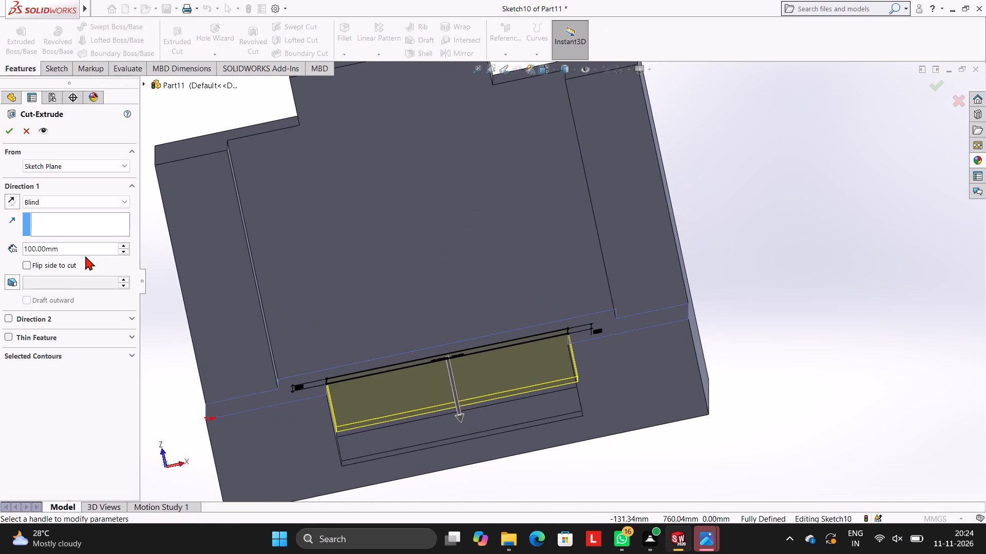
click(81, 249)
key(BackSpace)
key(BackSpace)
key(BackSpace)
key(BackSpace)
key(BackSpace)
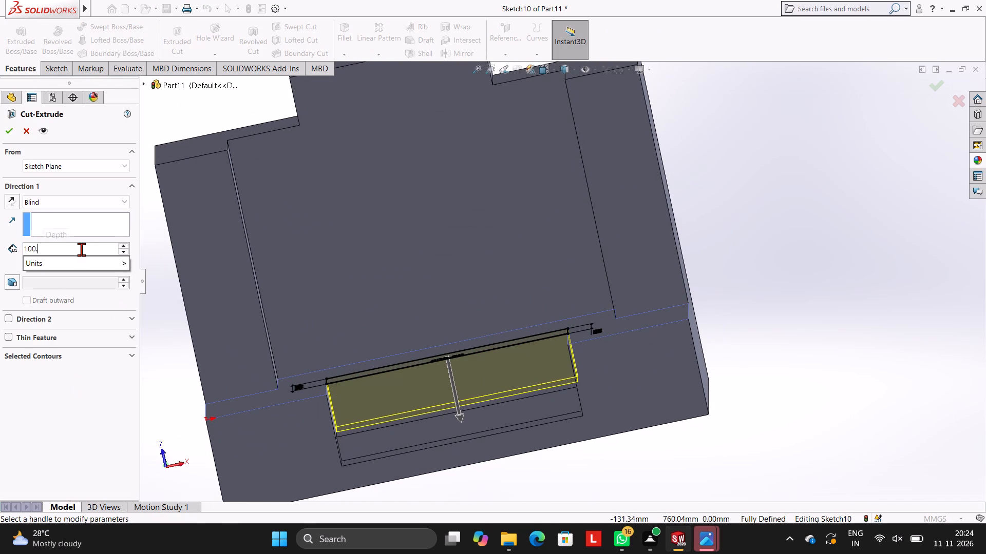
key(BackSpace)
key(BackSpace)
key(BackSpace)
text(50)
key(Return)
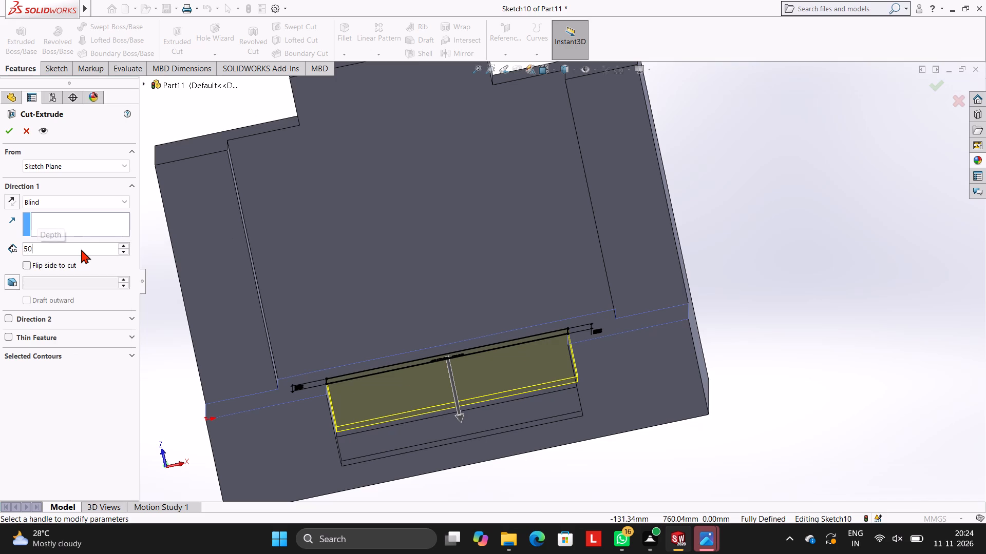
click(8, 127)
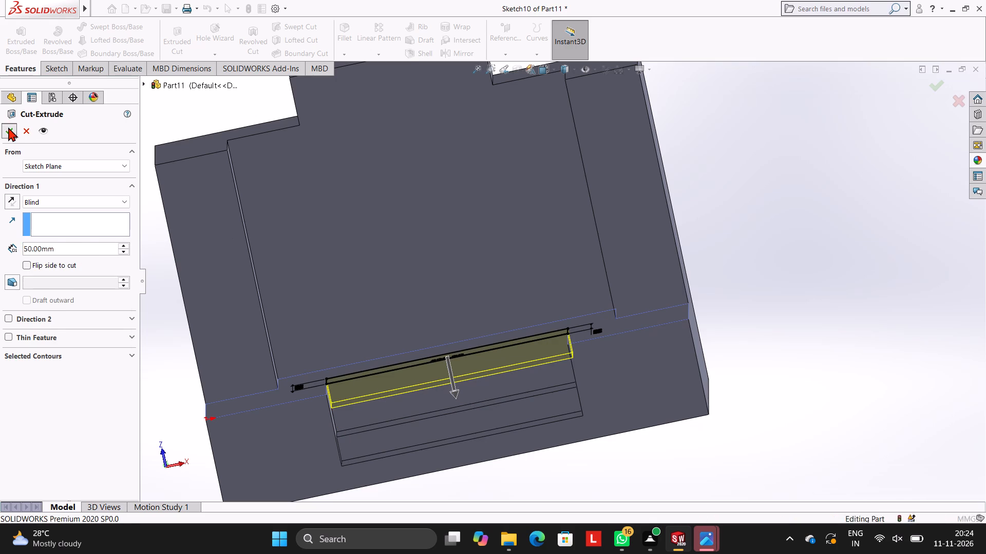
click(739, 207)
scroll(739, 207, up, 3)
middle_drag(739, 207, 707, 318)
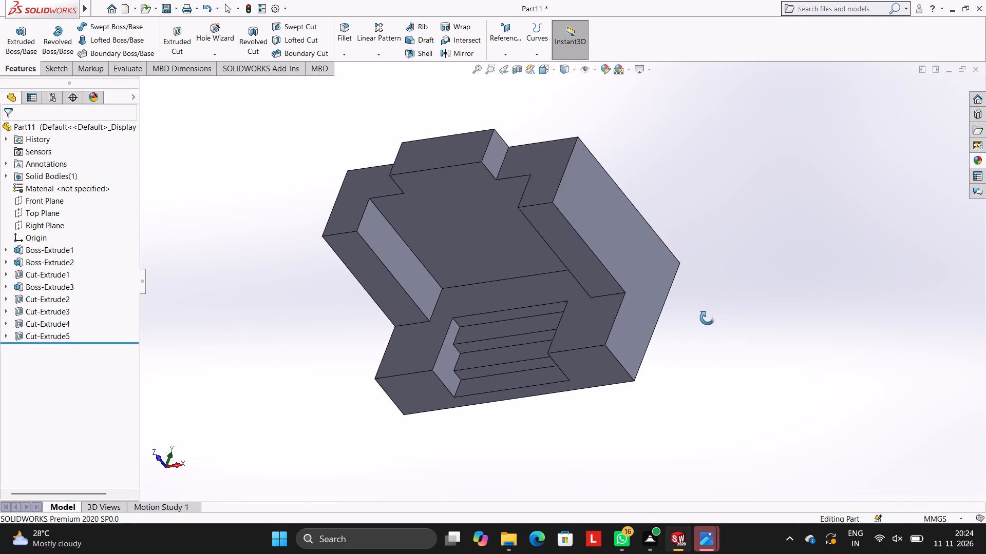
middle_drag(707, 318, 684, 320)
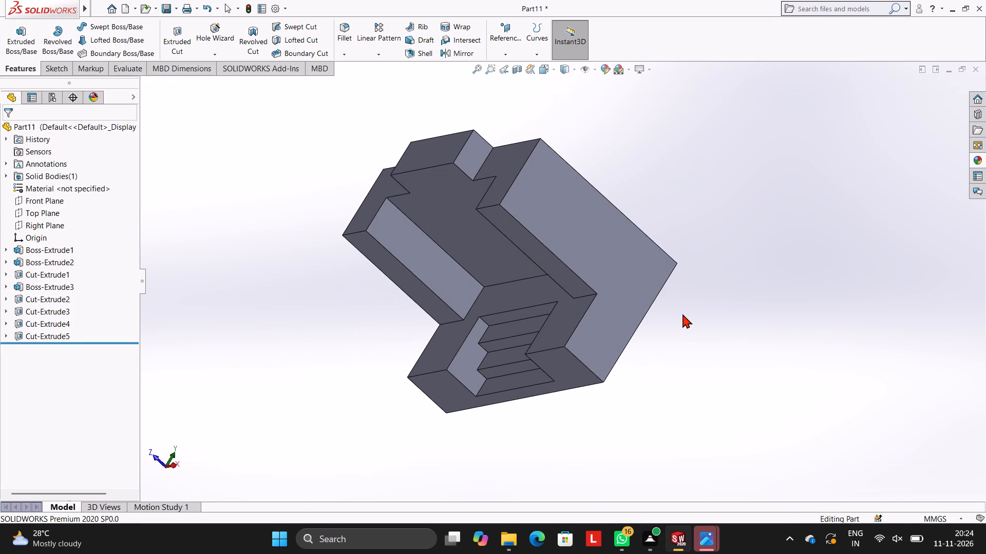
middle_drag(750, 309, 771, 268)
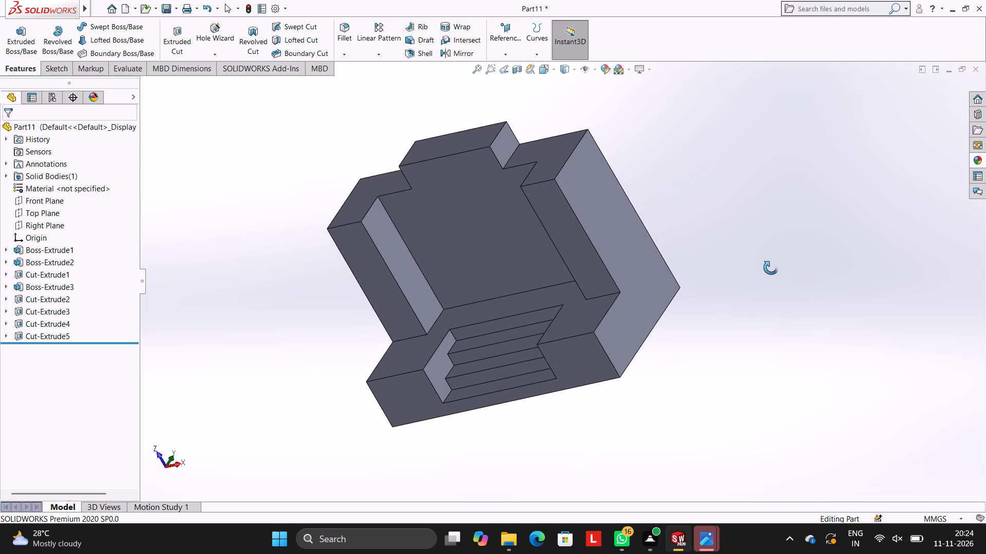
Examine the raised arms, the recess and the three stair levels of the finished model from several angles.
middle_drag(771, 268, 766, 298)
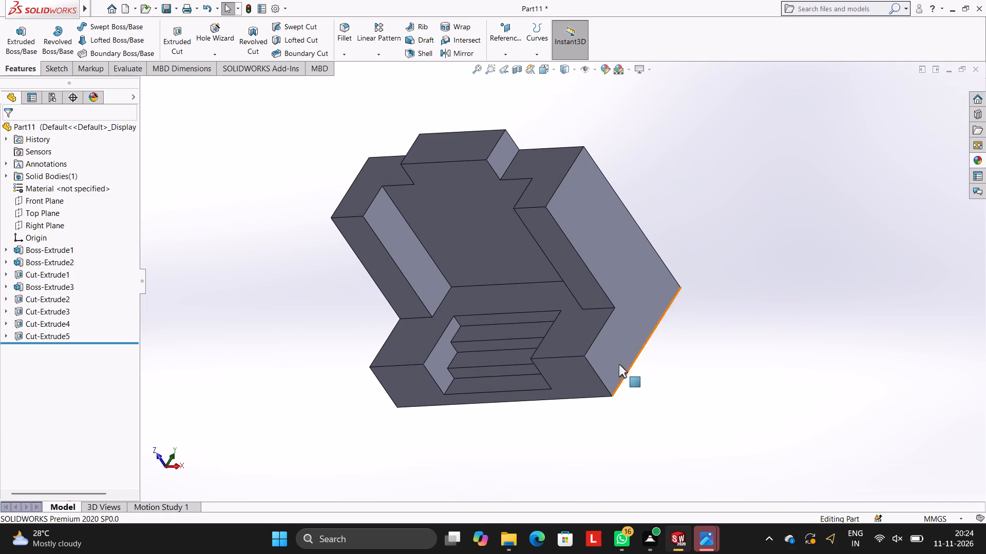
middle_drag(649, 271, 682, 271)
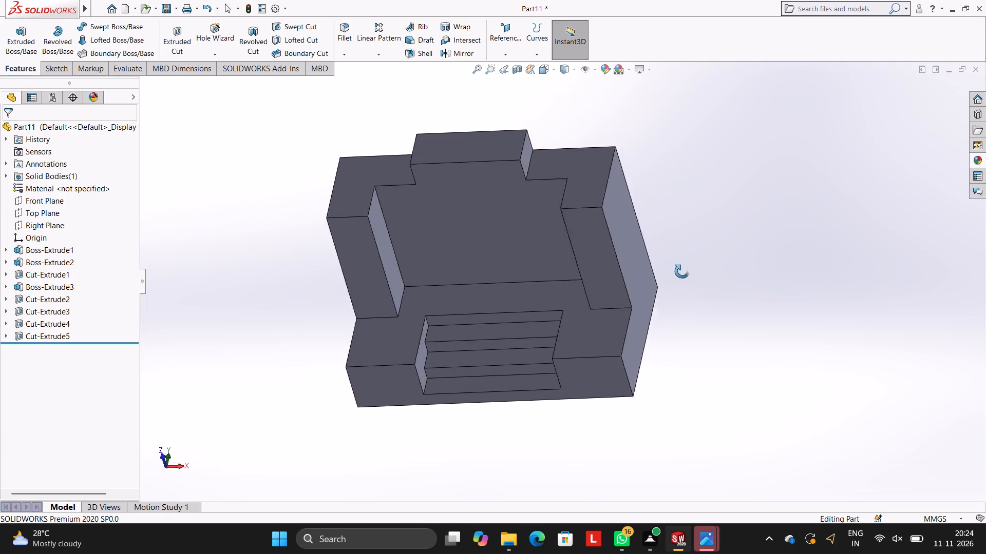
middle_drag(682, 271, 650, 262)
scroll(533, 261, down, 3)
scroll(533, 261, up, 2)
scroll(352, 272, down, 2)
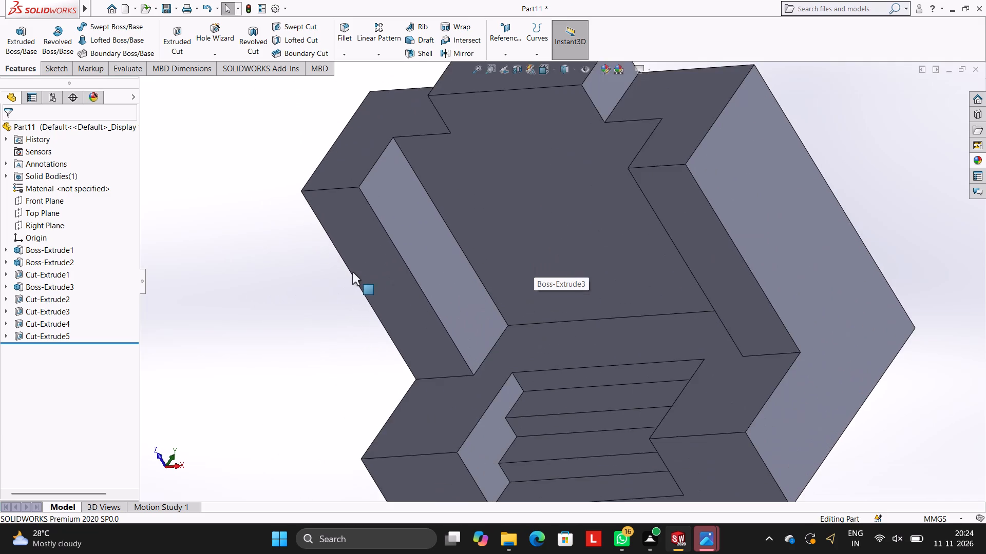
scroll(377, 271, up, 3)
middle_drag(821, 227, 818, 205)
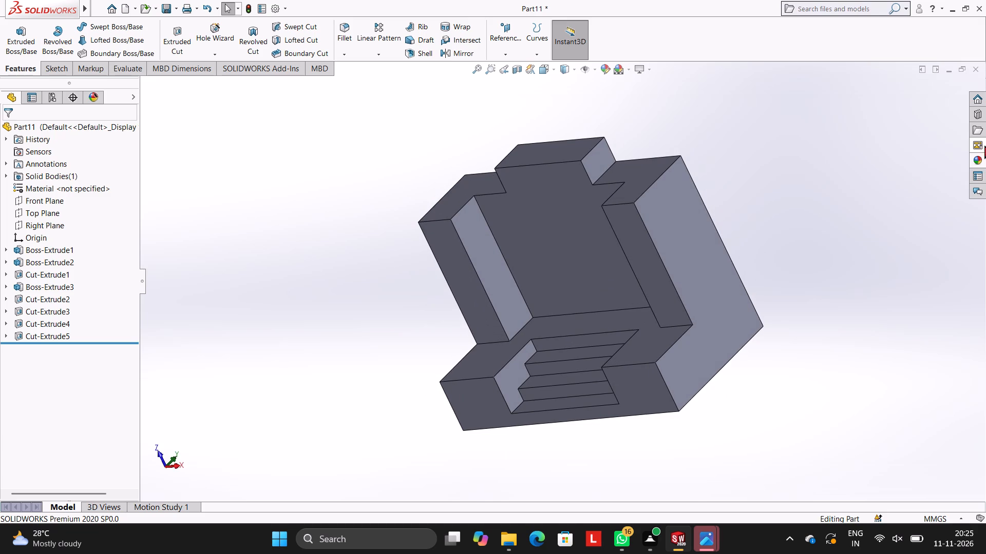
Apply the Blue LED appearance to the entire solid body.
click(976, 153)
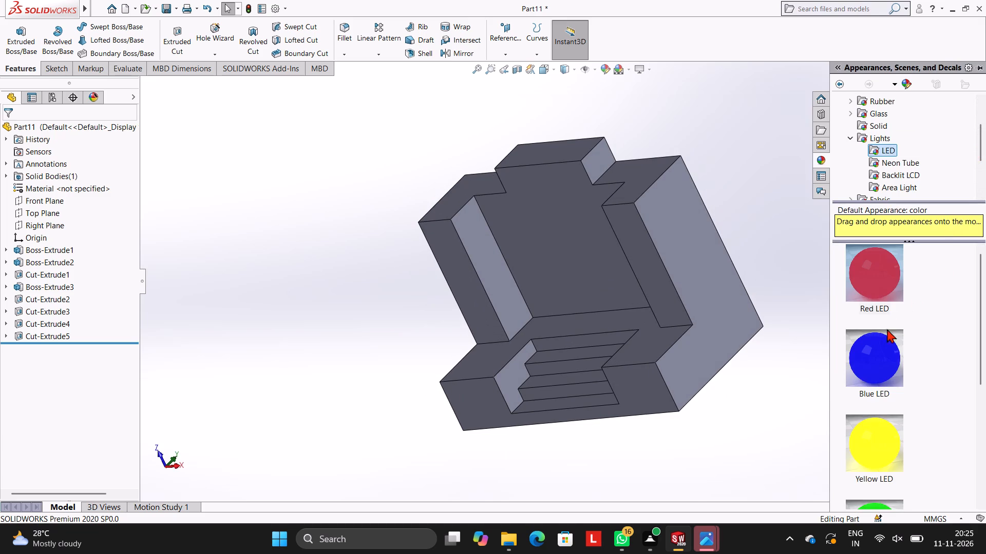
drag(884, 341, 586, 245)
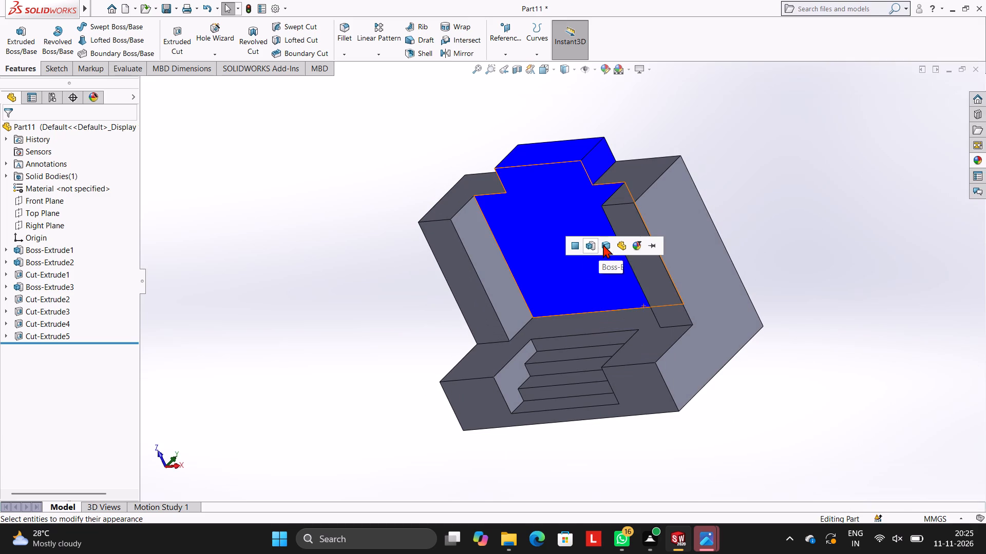
click(603, 244)
Apply the Red LED appearance to each of the three stair-step cut features.
click(976, 159)
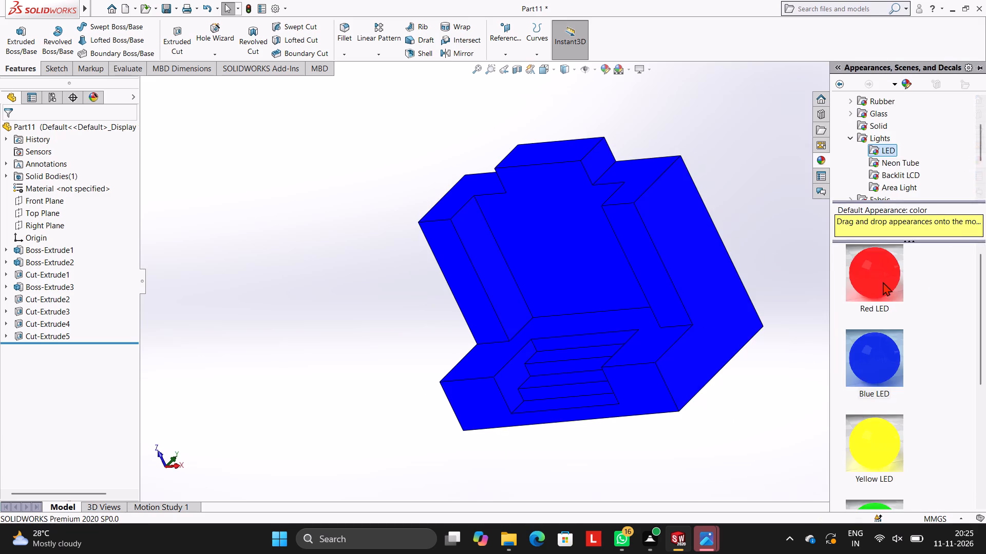
drag(883, 282, 589, 358)
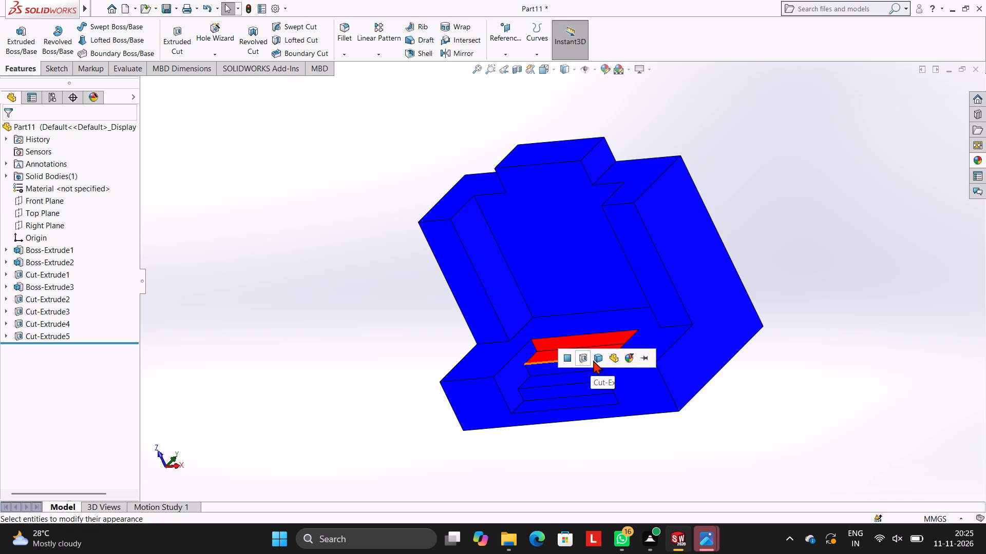
click(585, 360)
click(975, 163)
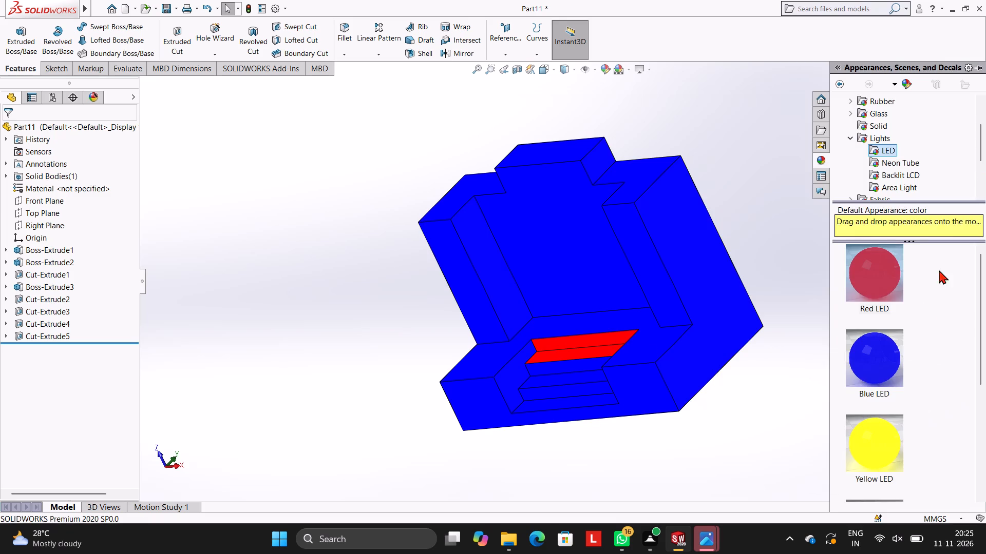
drag(886, 287, 574, 379)
click(574, 379)
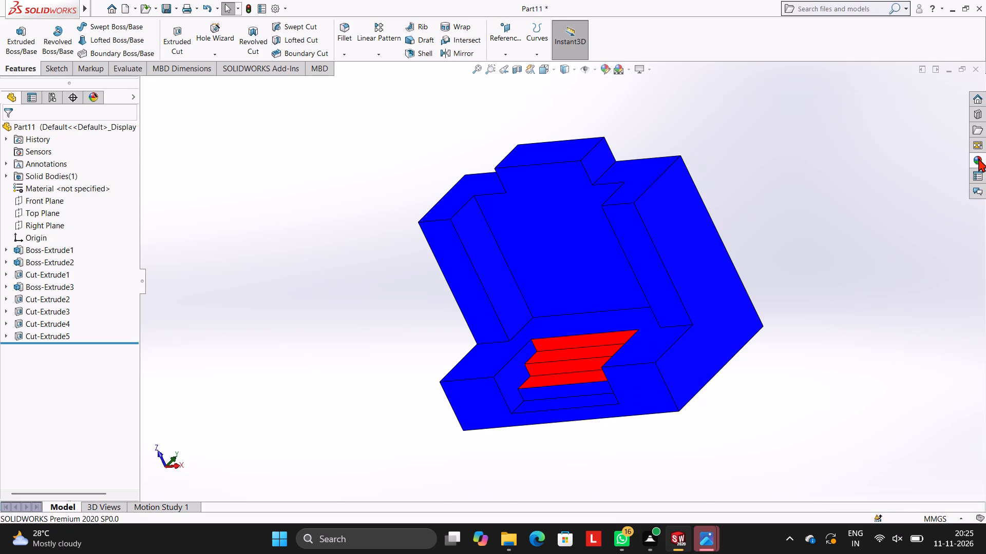
click(978, 158)
drag(885, 289, 580, 408)
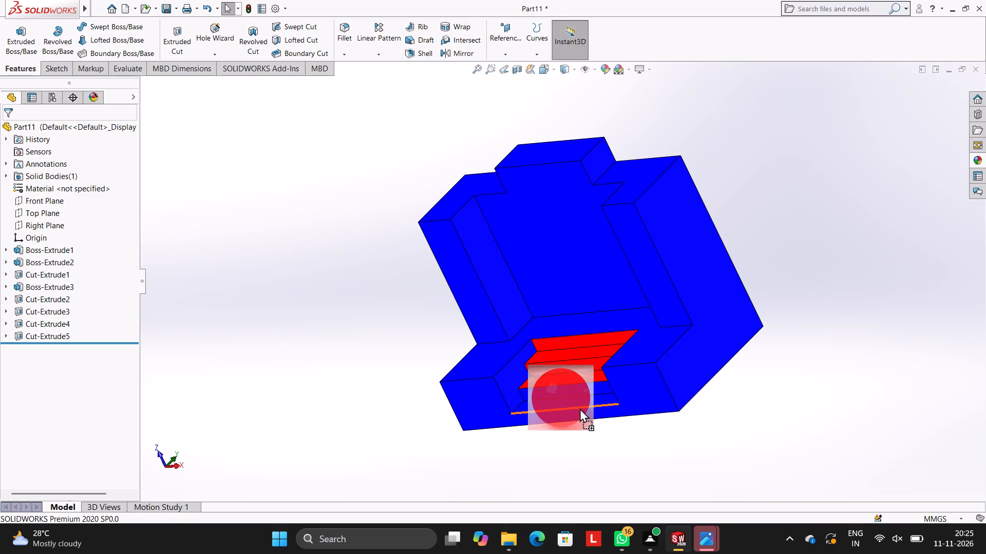
drag(580, 408, 580, 404)
click(580, 404)
Apply the Yellow LED appearance to the Boss-Extrude3 feature, the back panel between the two arms.
middle_drag(814, 338, 843, 335)
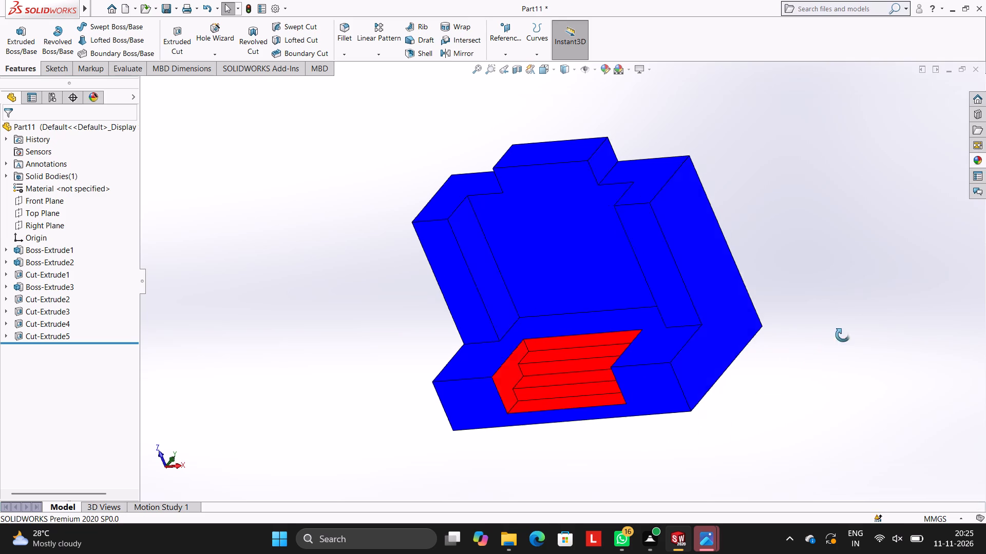
middle_drag(843, 335, 801, 302)
scroll(562, 307, down, 3)
scroll(562, 307, up, 3)
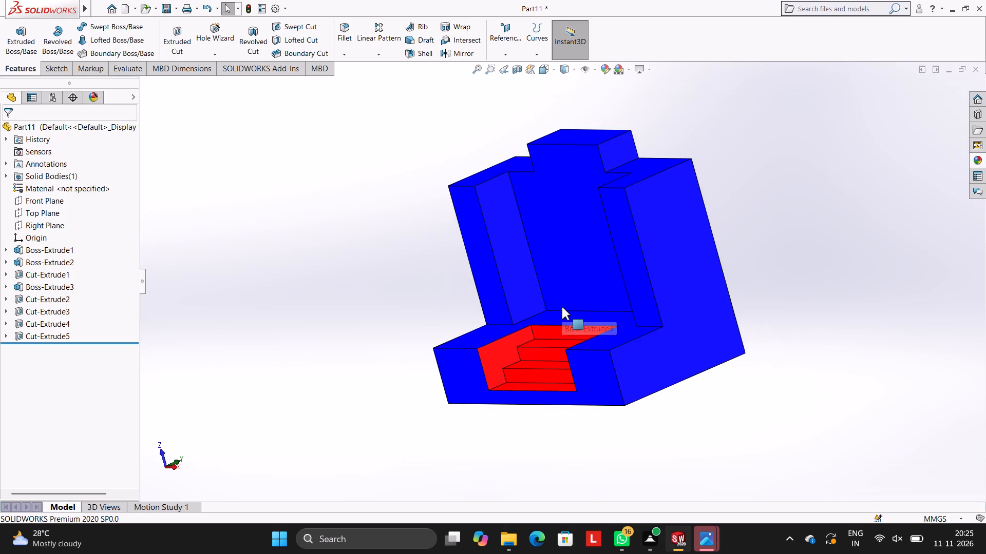
click(981, 163)
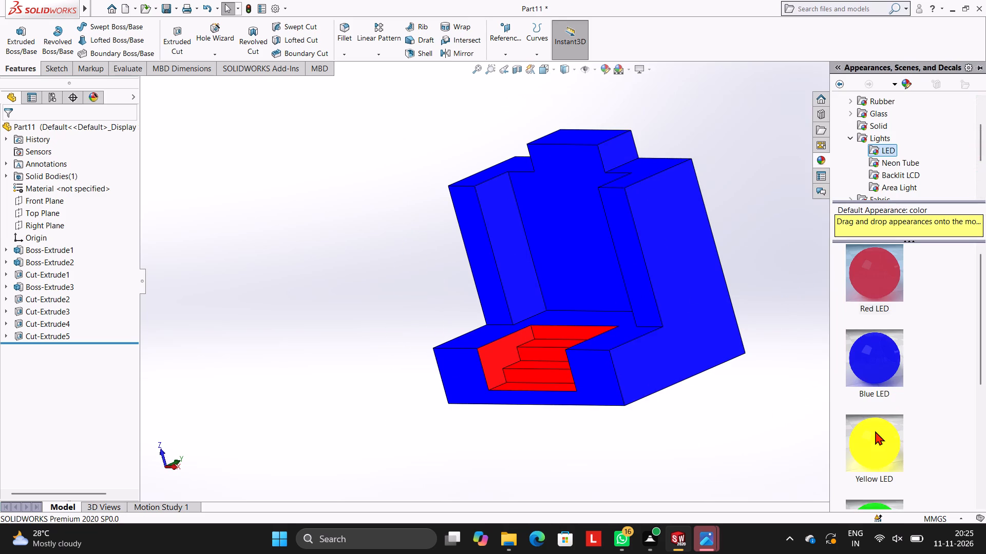
drag(875, 431, 579, 223)
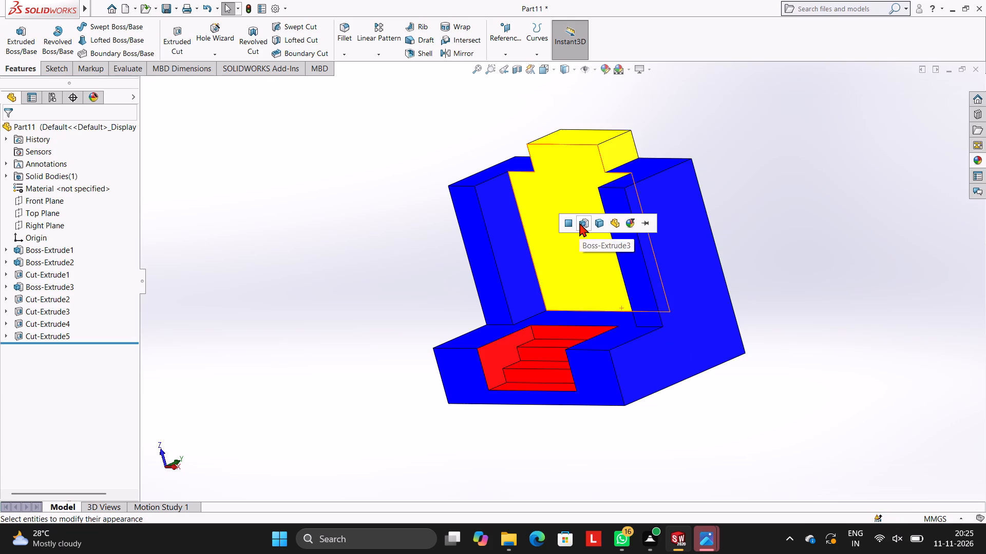
click(579, 223)
Examine the blue, red and yellow colouring of the model from the front, sides and underside.
middle_drag(812, 220, 791, 267)
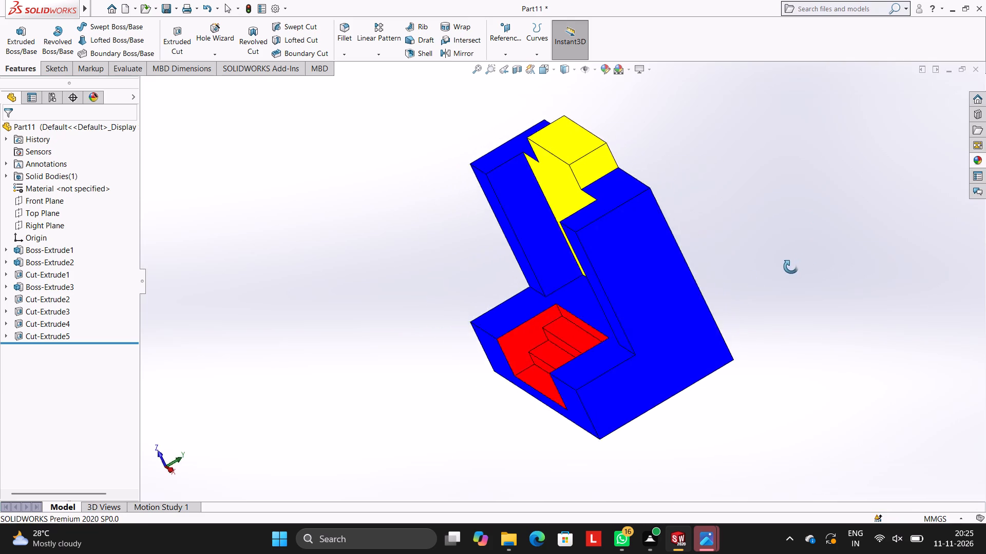
middle_drag(791, 267, 872, 265)
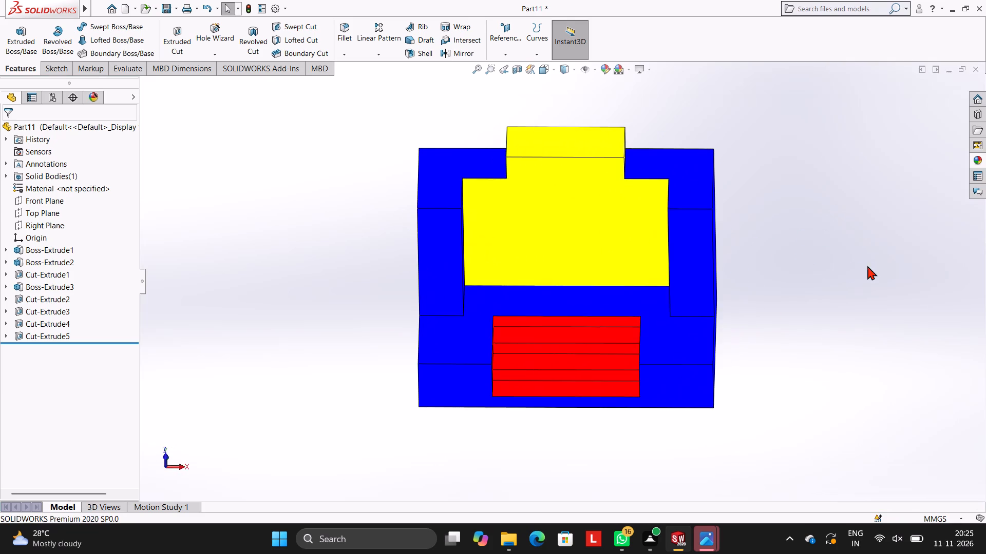
middle_drag(413, 319, 376, 335)
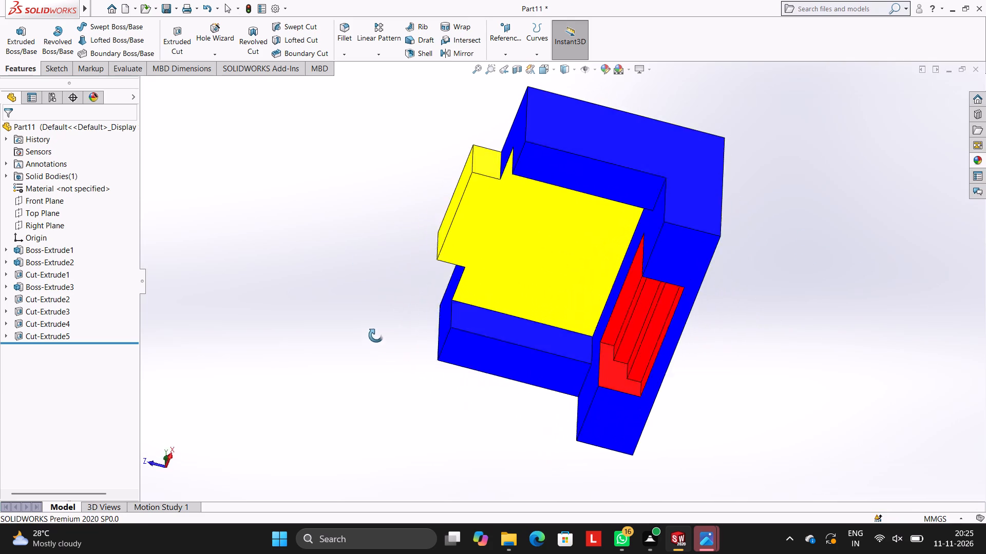
middle_drag(376, 335, 384, 286)
middle_drag(570, 205, 357, 402)
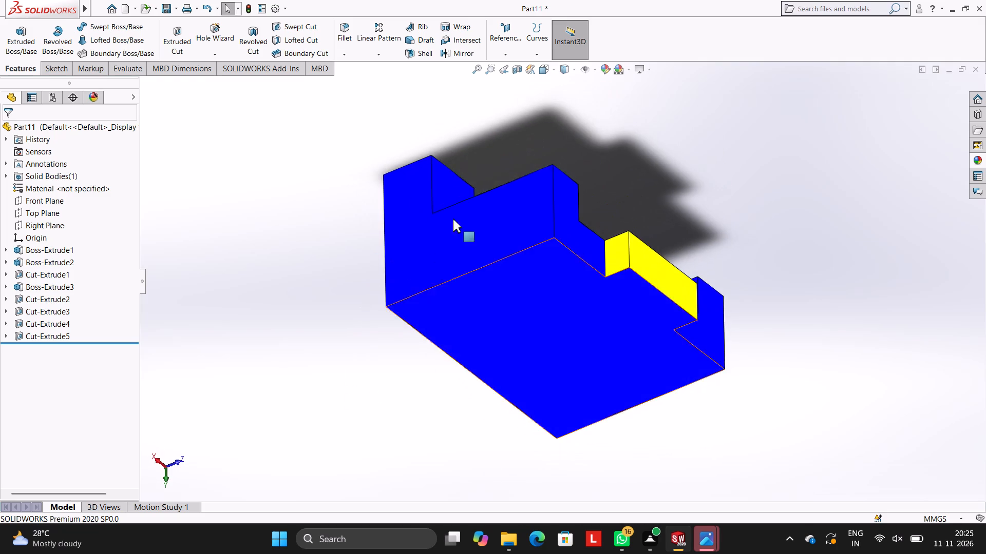
middle_drag(450, 199, 580, 413)
middle_drag(478, 201, 354, 326)
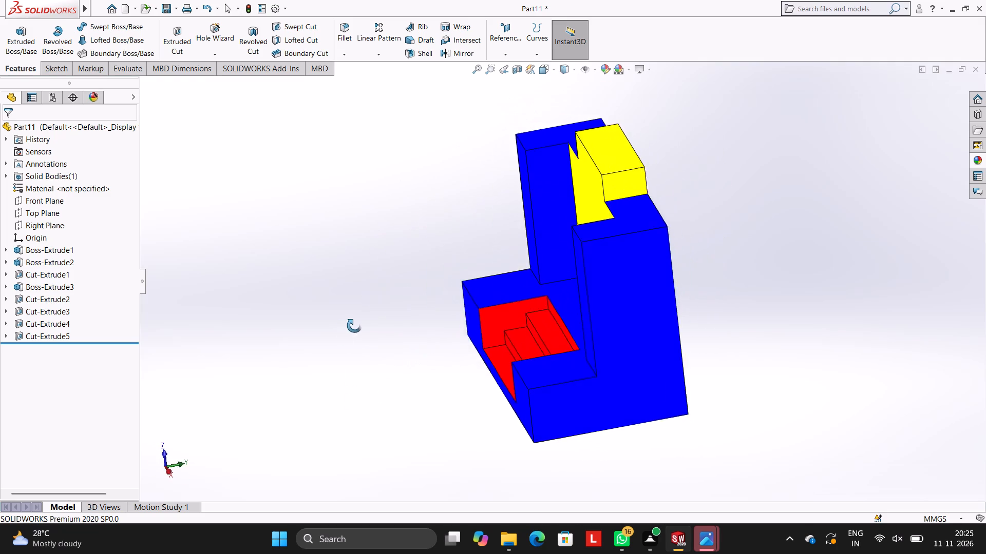
middle_drag(354, 326, 393, 292)
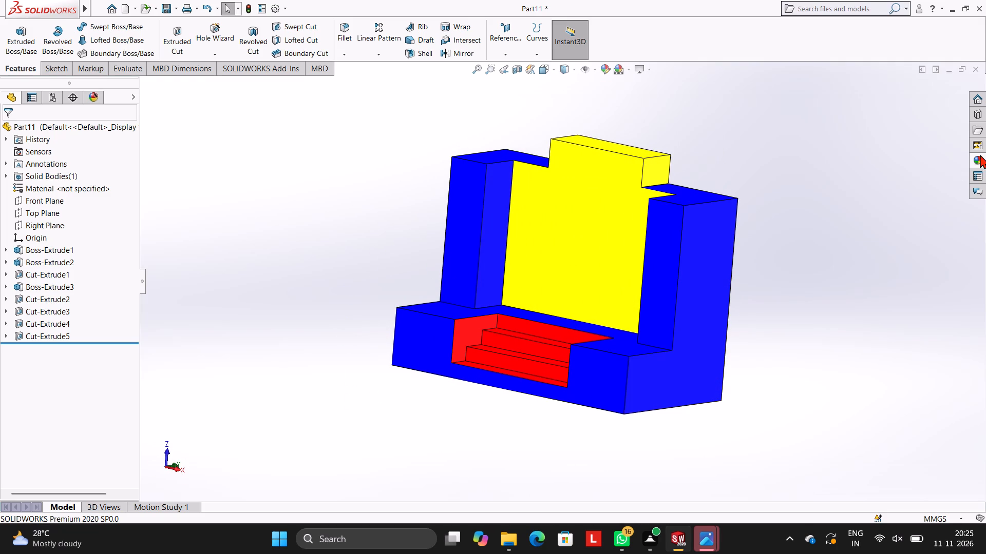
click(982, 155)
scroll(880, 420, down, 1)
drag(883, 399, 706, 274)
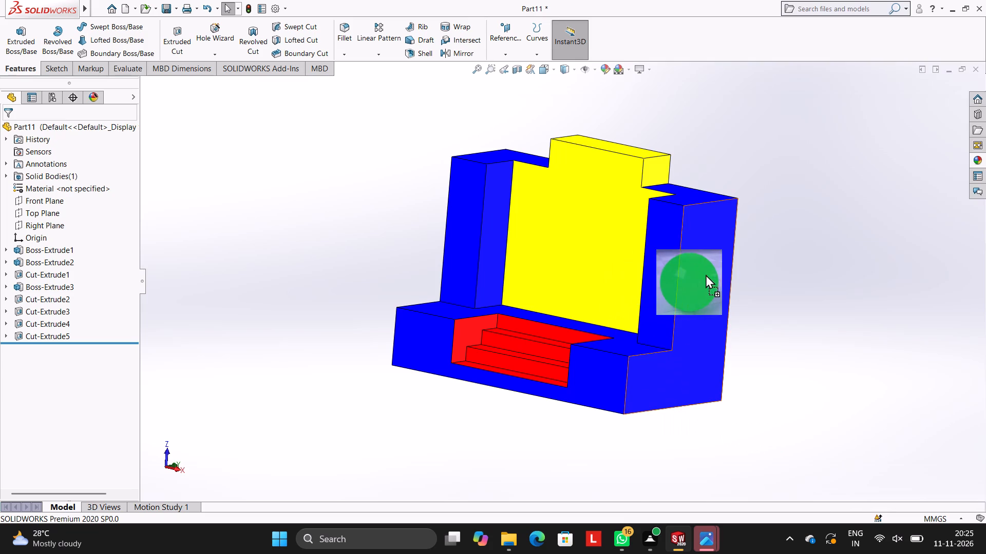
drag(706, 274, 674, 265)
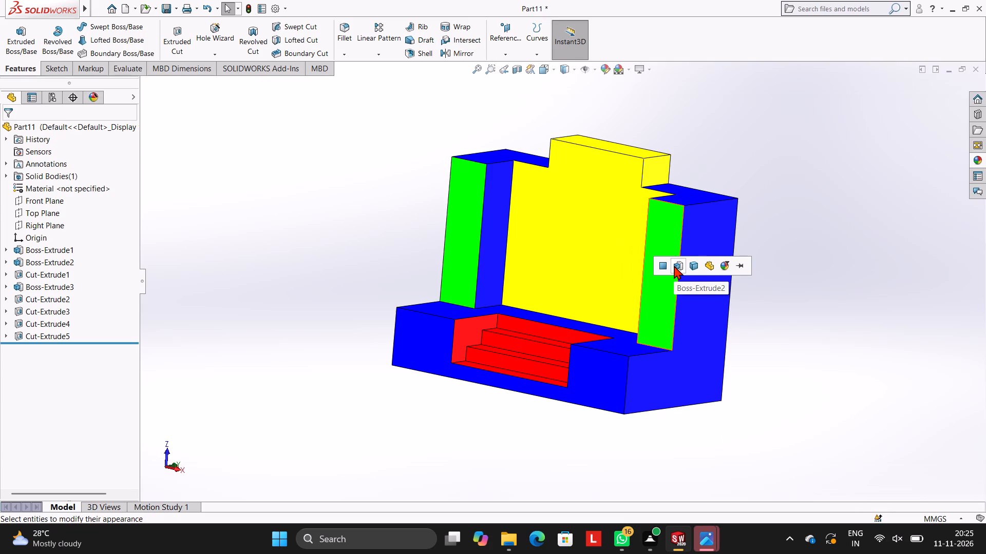
Apply the Green LED appearance to the Boss-Extrude1 feature, the base block.
click(980, 156)
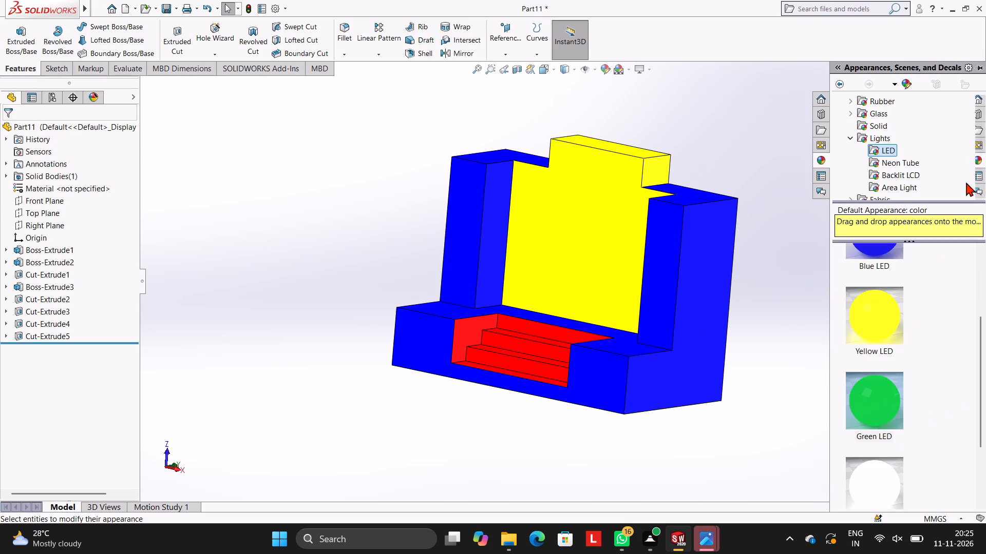
drag(873, 382, 705, 293)
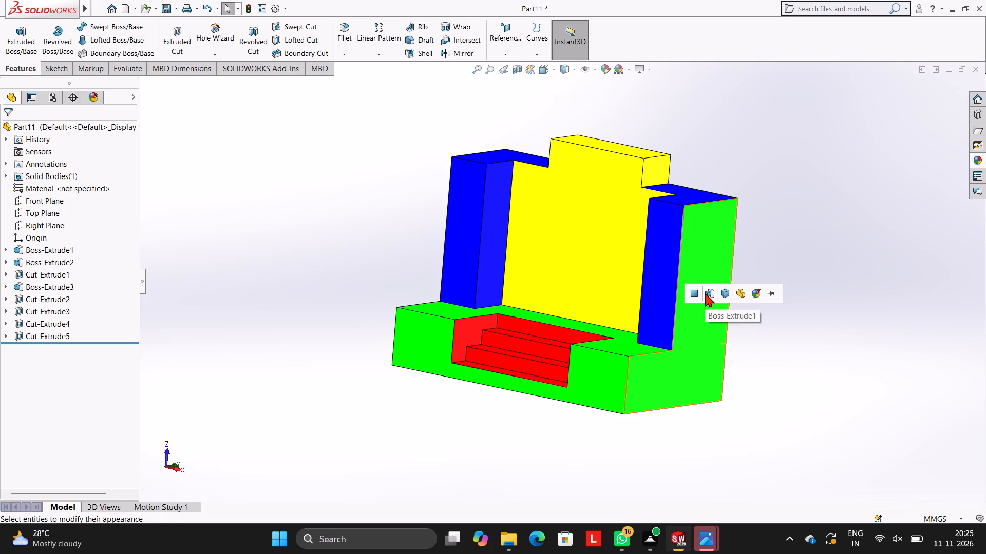
click(705, 293)
Examine the fully coloured model from the front, sides and above, checking the base, arms, back panel and stairs.
middle_drag(720, 264, 766, 372)
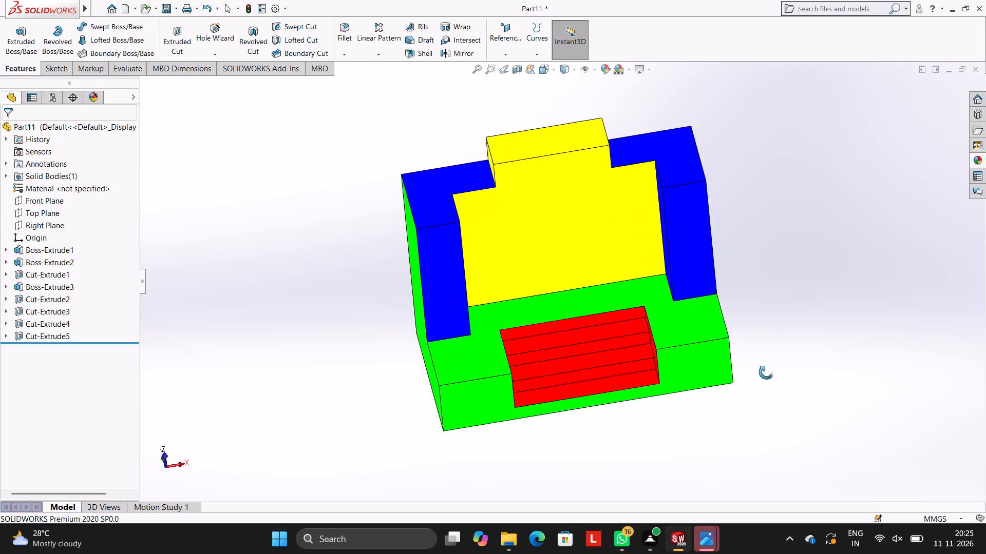
middle_drag(766, 372, 707, 384)
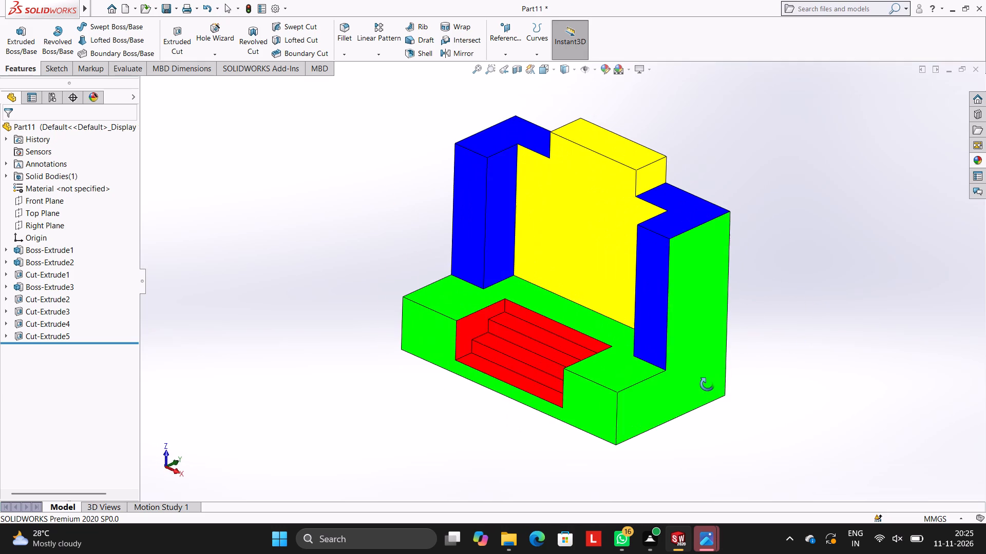
middle_drag(707, 384, 719, 370)
middle_drag(719, 354, 698, 309)
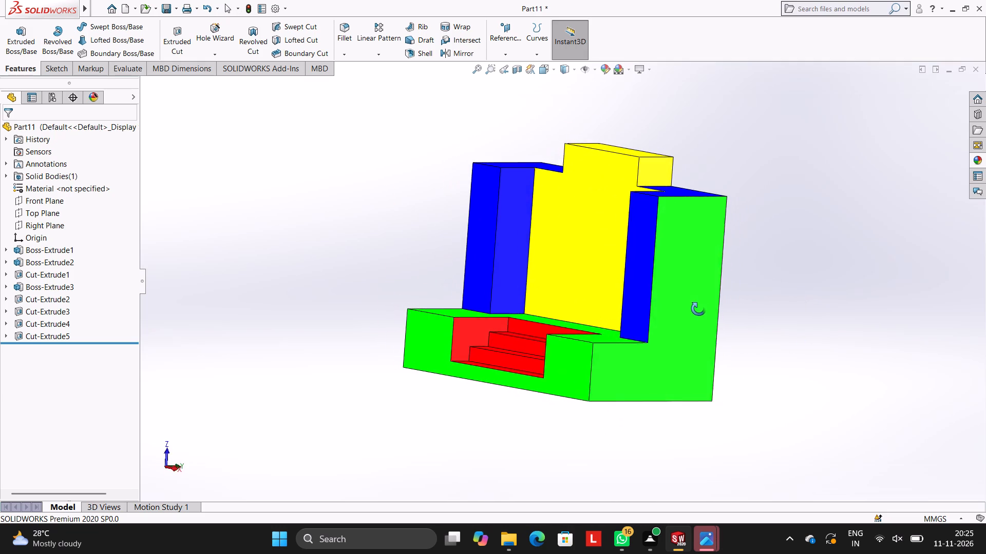
middle_drag(698, 309, 726, 332)
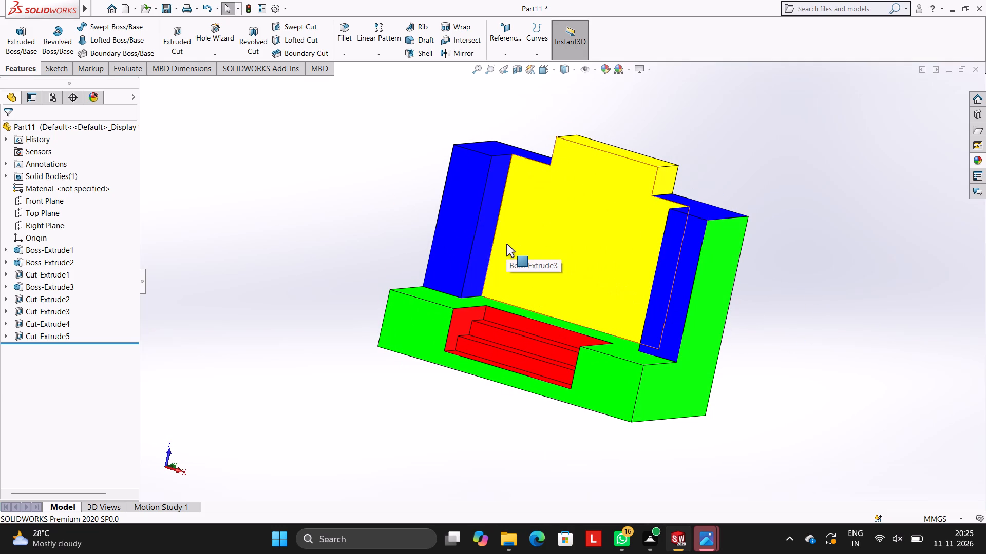
middle_drag(461, 240, 451, 224)
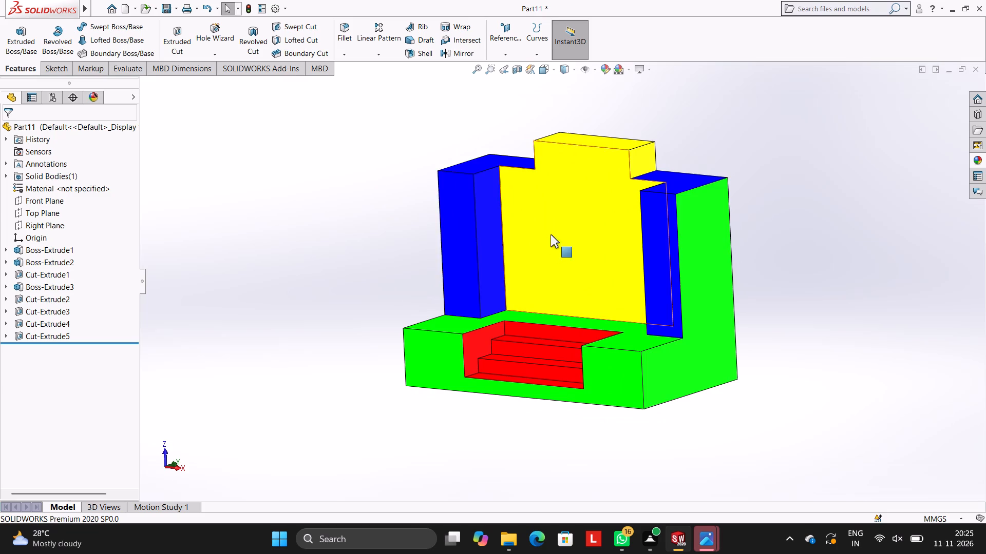
middle_drag(552, 234, 538, 230)
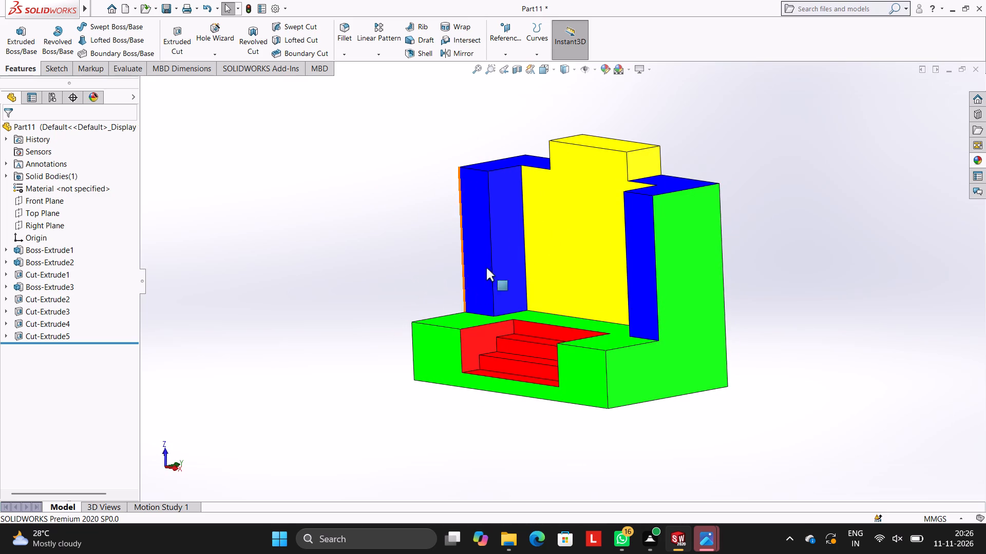
middle_drag(533, 243, 549, 229)
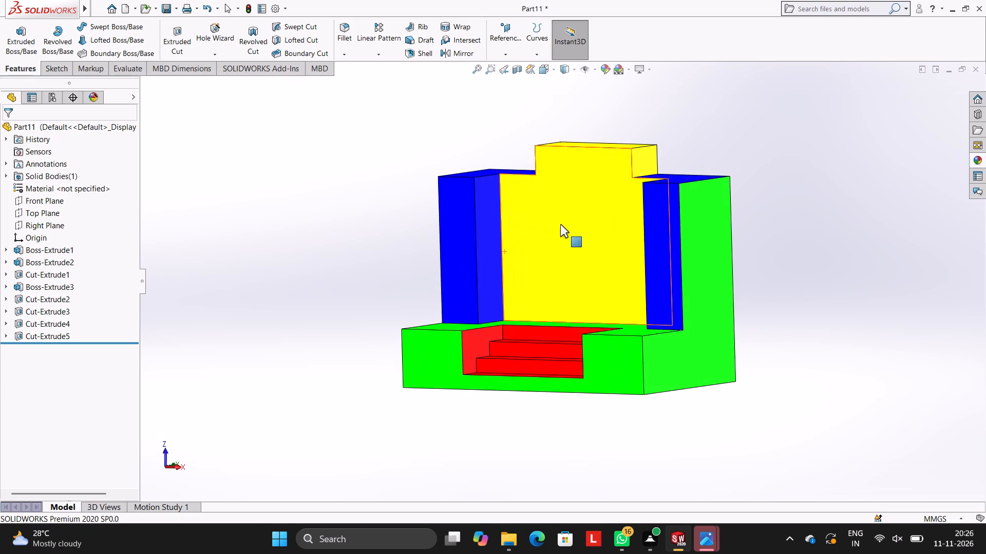
middle_drag(715, 223, 697, 327)
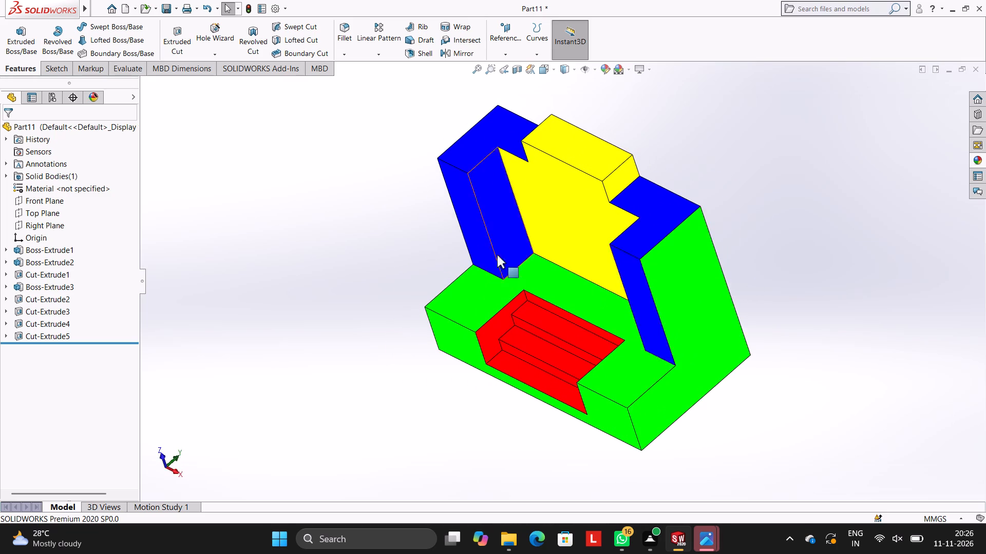
middle_drag(479, 228, 528, 409)
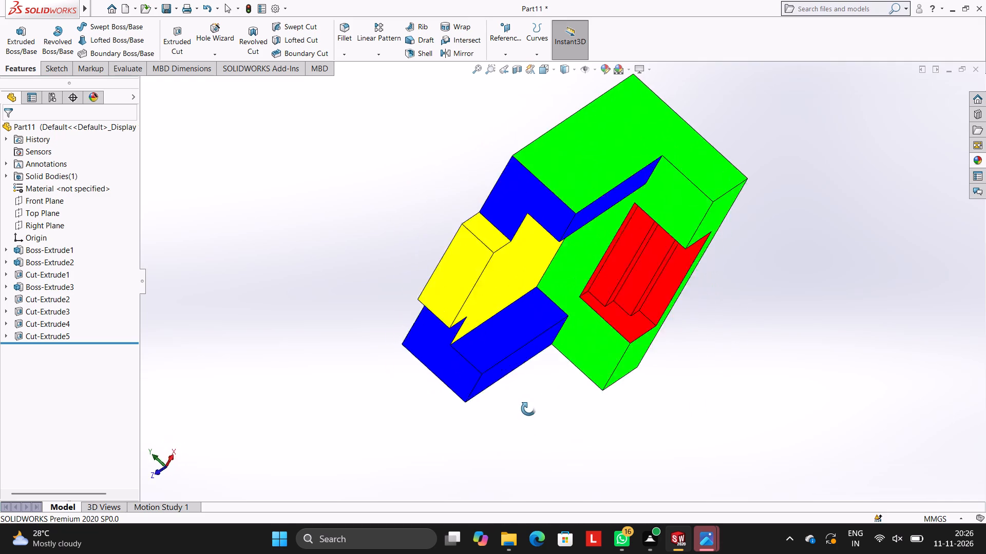
middle_drag(528, 409, 476, 396)
middle_drag(565, 188, 711, 197)
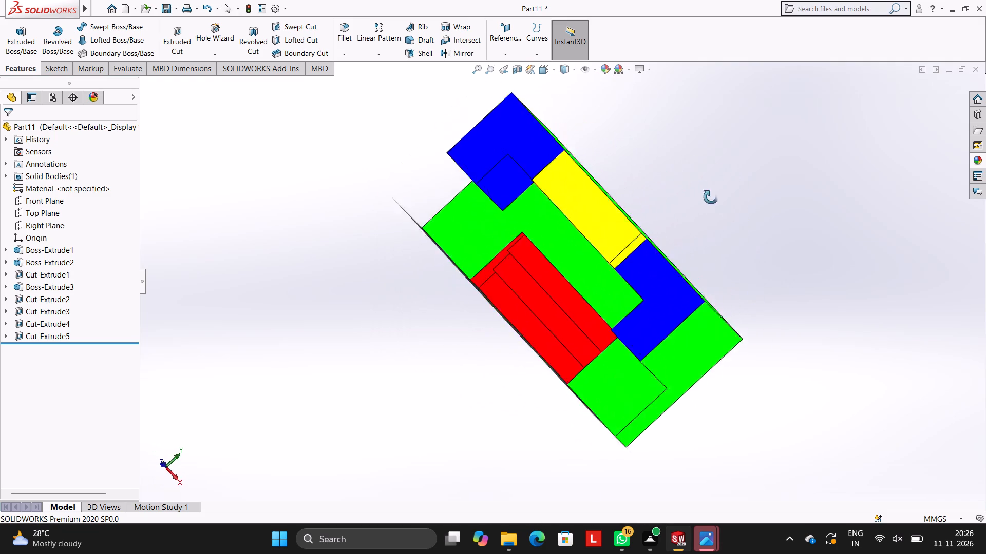
Examine the coloured model from above, the front, the sides and slightly below, checking the arms, back panel, base and stairs.
middle_drag(711, 197, 692, 167)
middle_drag(708, 285, 700, 120)
middle_drag(705, 273, 796, 236)
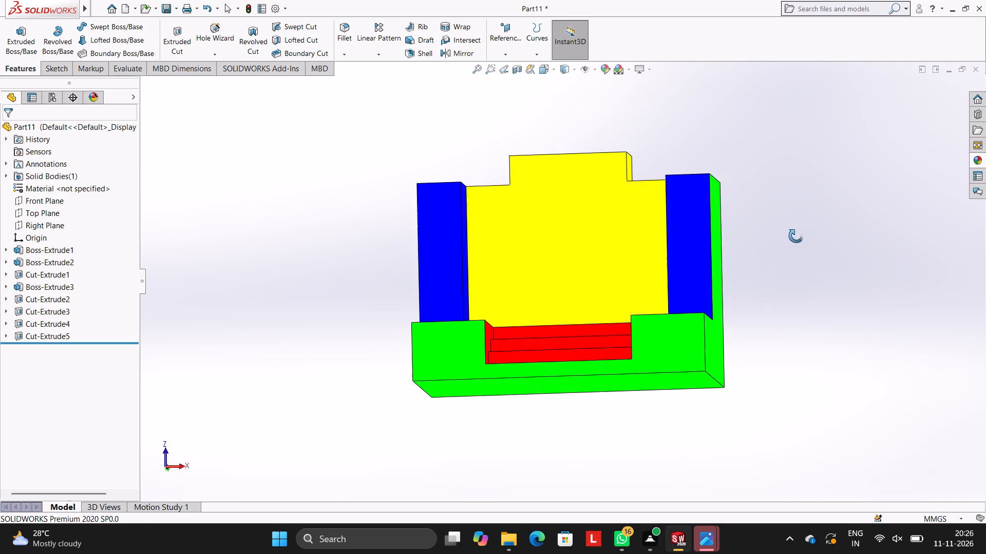
middle_drag(796, 236, 769, 354)
middle_drag(471, 260, 504, 208)
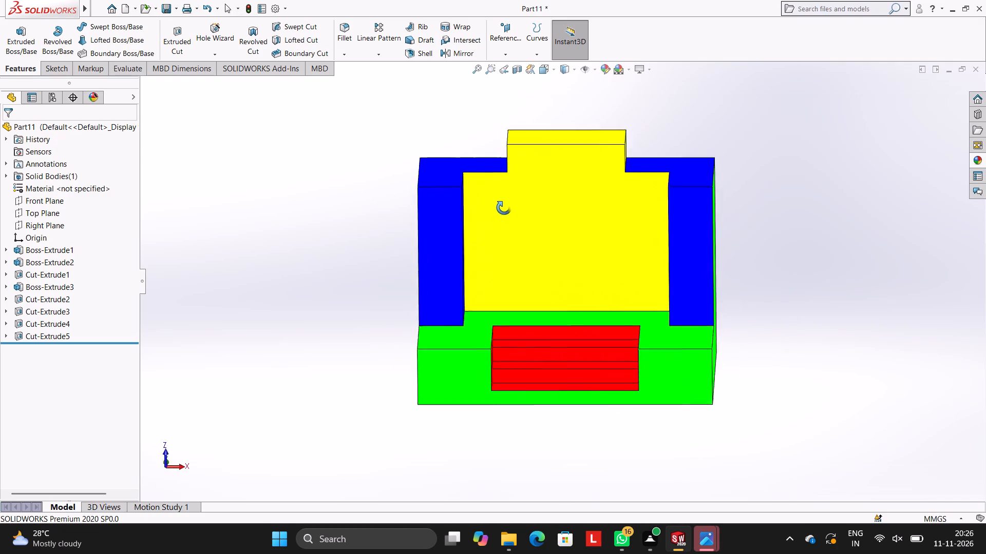
middle_drag(504, 208, 485, 207)
middle_drag(757, 197, 767, 225)
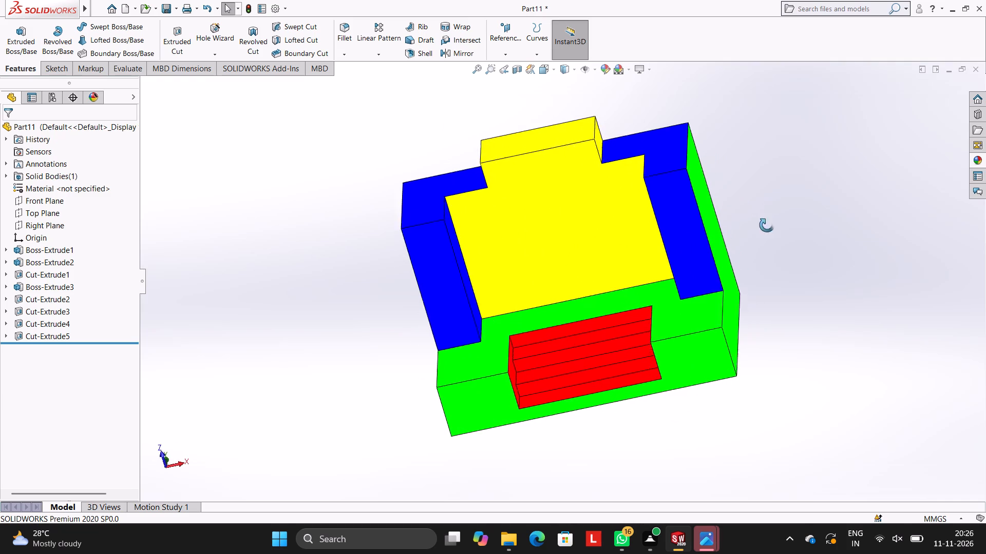
middle_drag(767, 225, 669, 440)
middle_drag(618, 234, 772, 236)
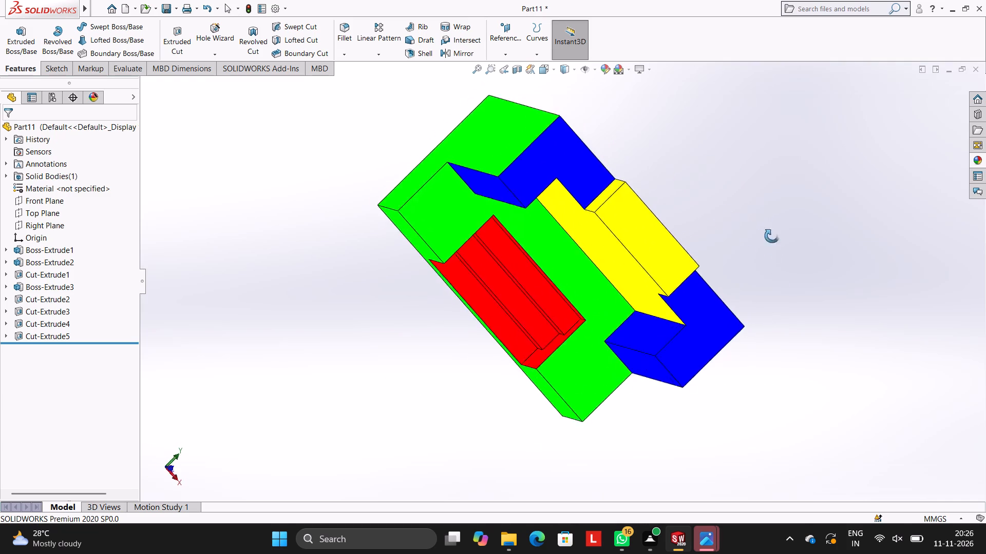
middle_drag(772, 236, 740, 175)
middle_drag(727, 337, 735, 170)
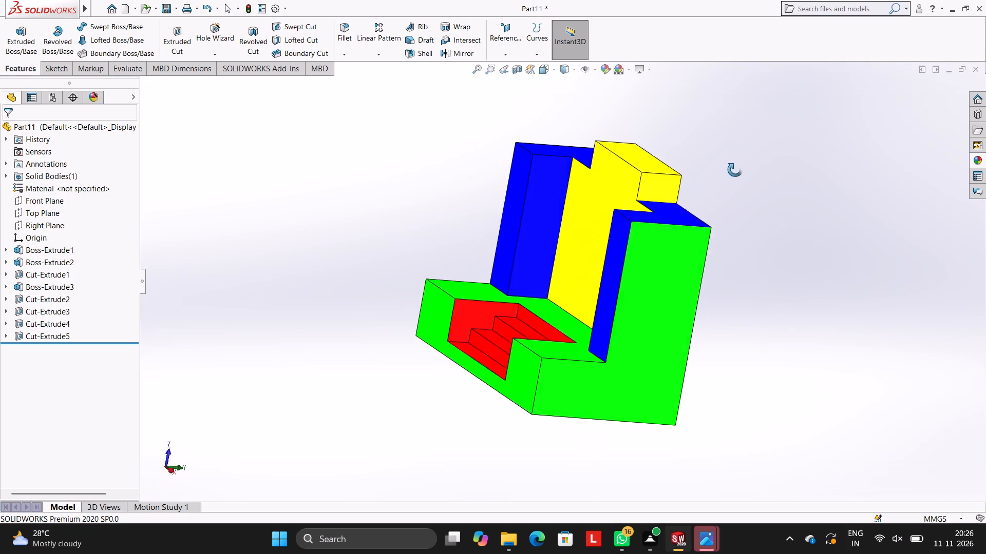
middle_drag(735, 170, 692, 160)
scroll(614, 384, down, 1)
middle_drag(621, 382, 695, 367)
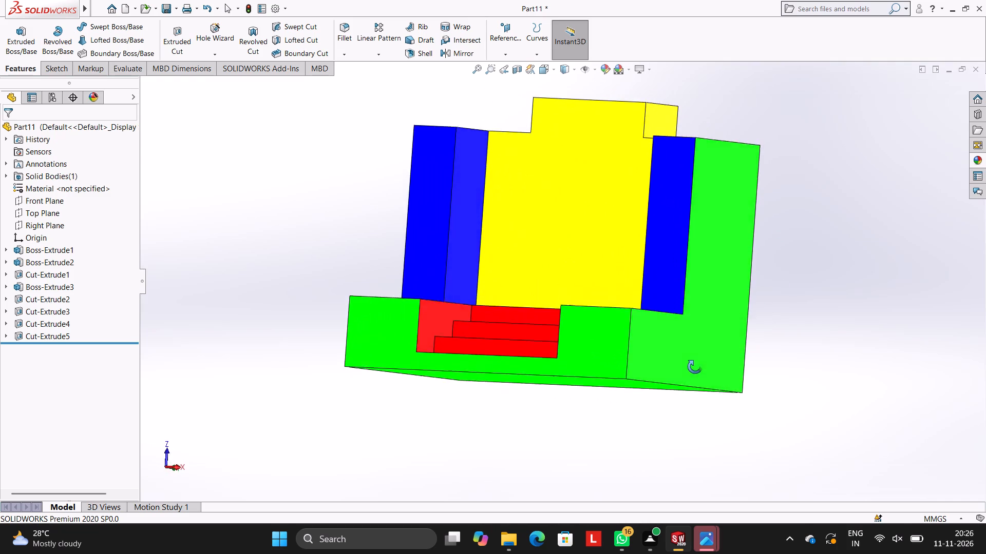
middle_drag(695, 367, 691, 410)
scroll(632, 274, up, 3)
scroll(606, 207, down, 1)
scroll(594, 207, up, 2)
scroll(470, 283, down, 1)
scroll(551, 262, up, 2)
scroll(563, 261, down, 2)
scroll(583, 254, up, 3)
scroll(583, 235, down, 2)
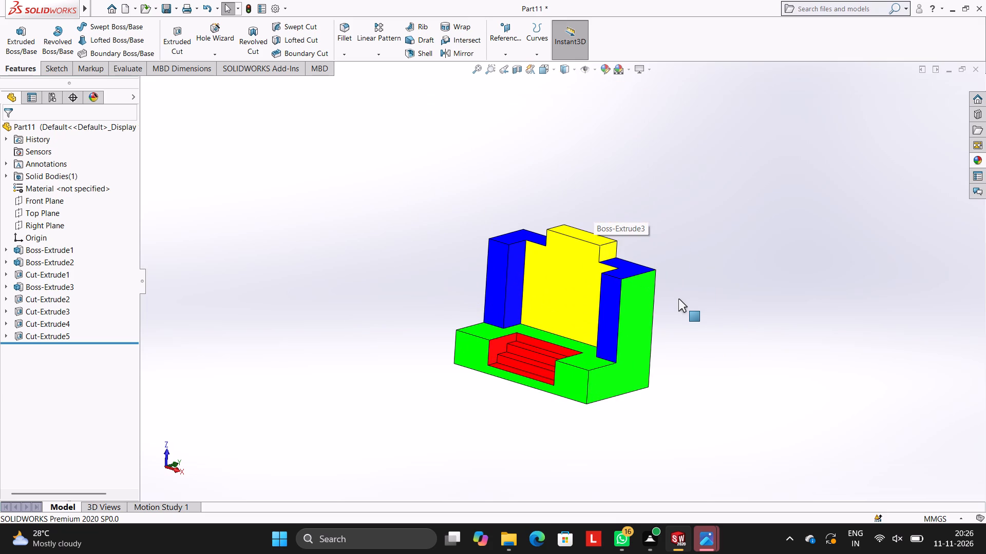
Save the part in the Documents folder as LARGE BLOCK WITH STEPPED STAIR CUTOUTS, in SOLIDWORKS Part format.
key(ctrl+s)
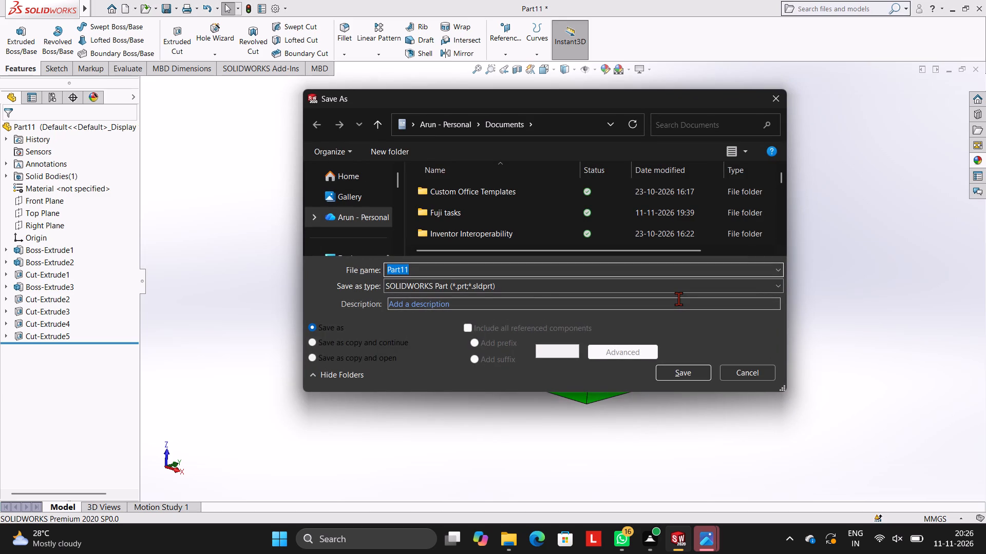
text(LA)
text(RGE)
key(space)
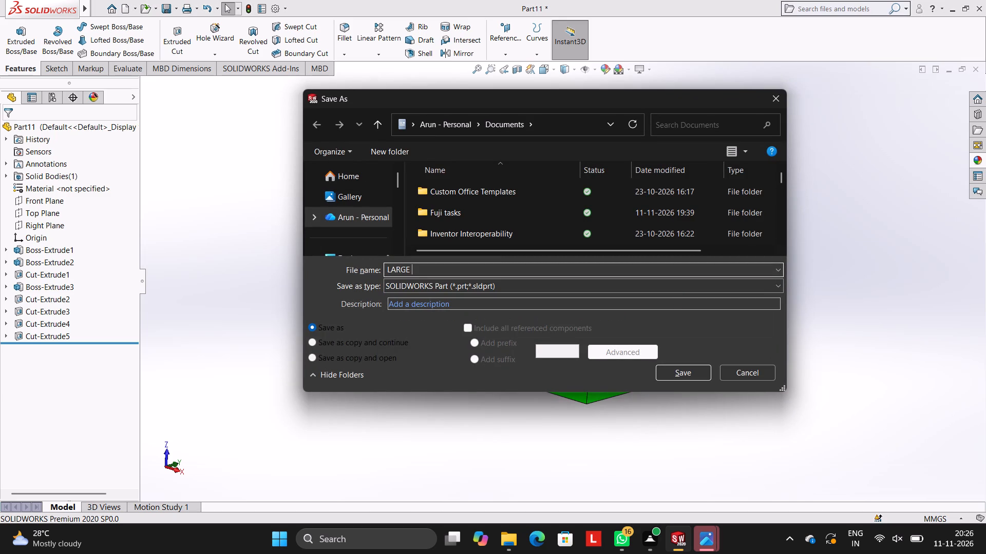
text(BLOCK)
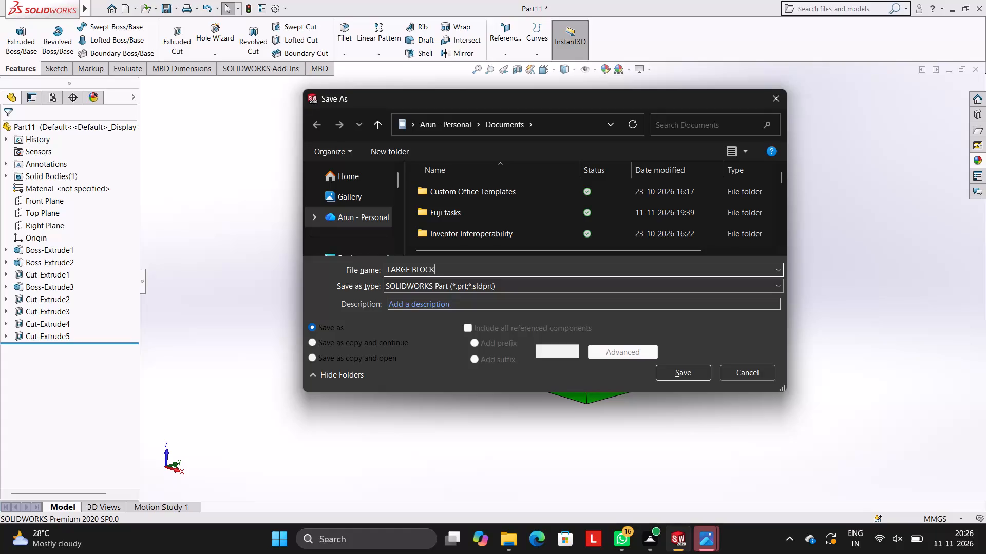
key(space)
text(WITH)
key(space)
text(STE)
text(PP)
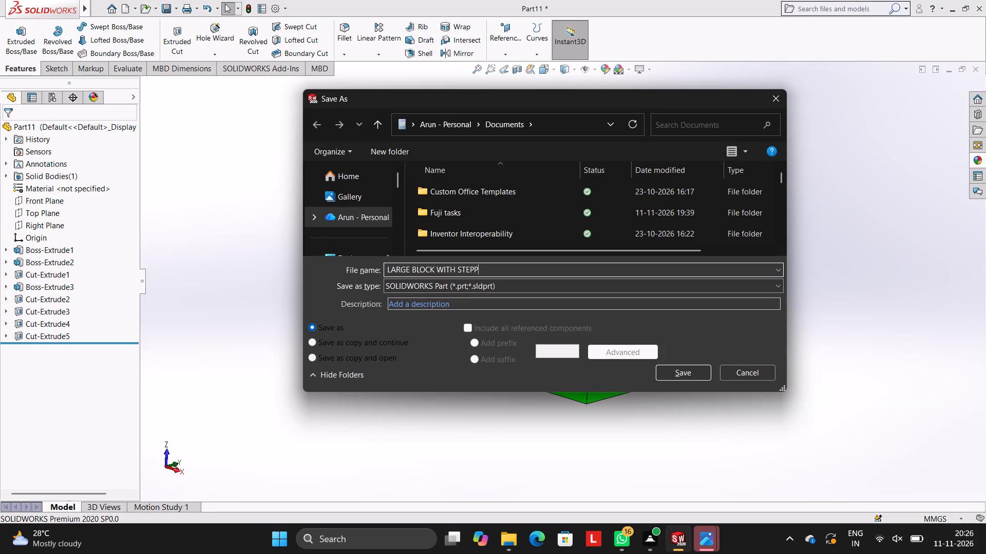
text(ED)
key(space)
text(STAI)
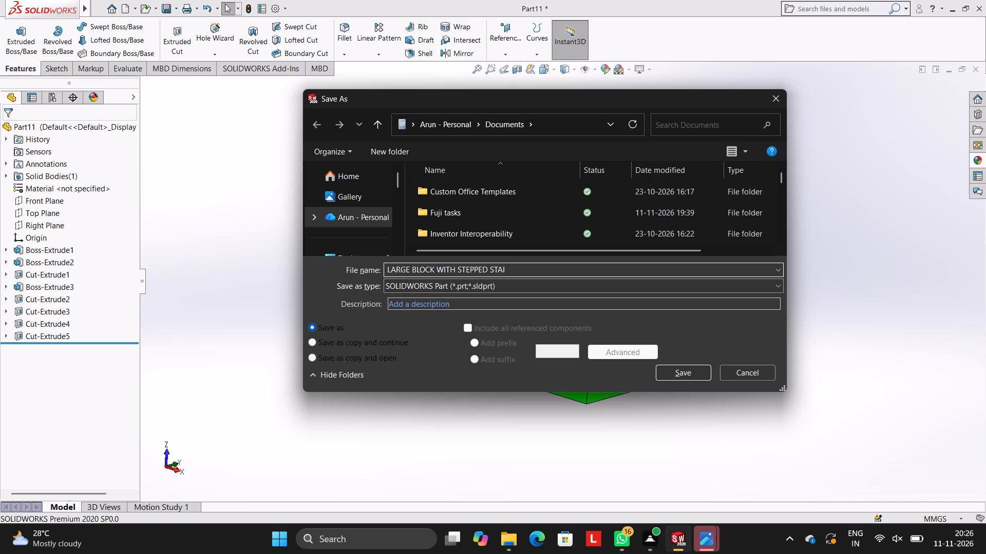
text(R)
key(space)
text(CUT)
text(OUTS)
click(682, 369)
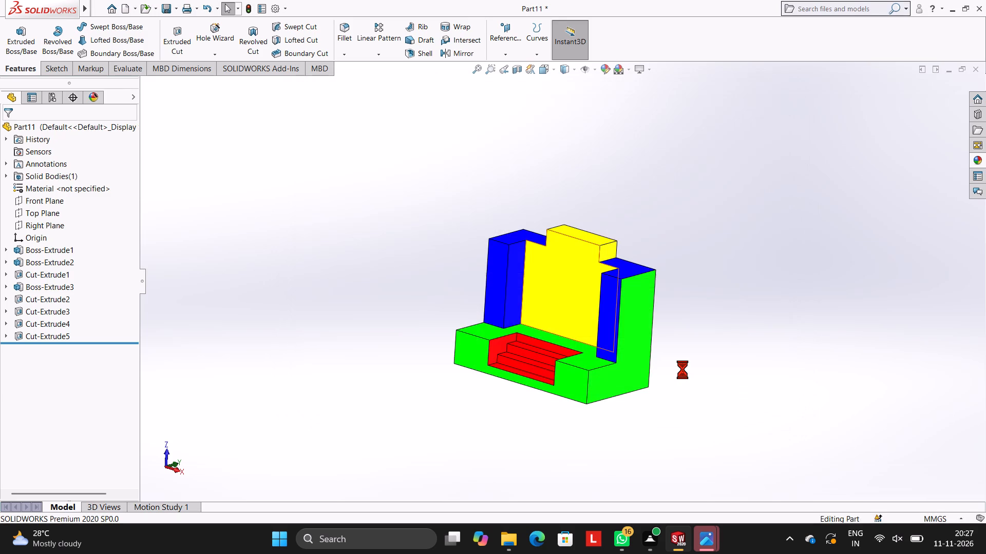
Save a copy of the part as an Adobe PDF in the Documents folder, keeping the same file name.
click(177, 13)
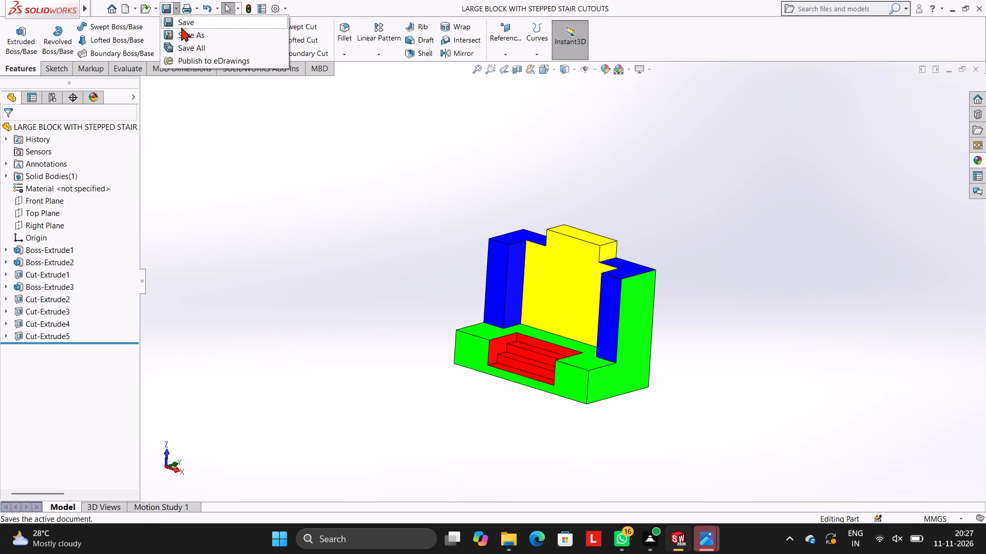
click(182, 29)
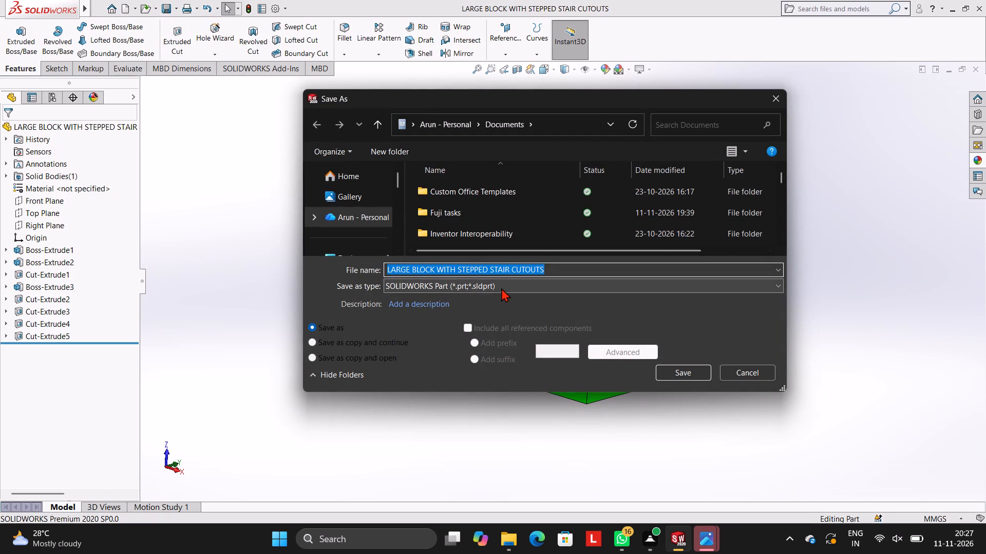
click(501, 288)
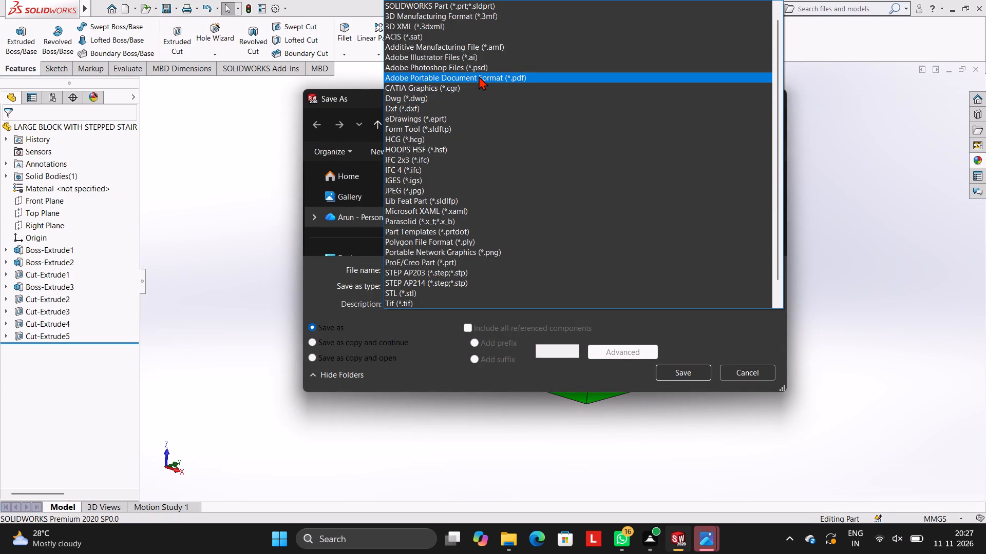
click(479, 76)
click(678, 397)
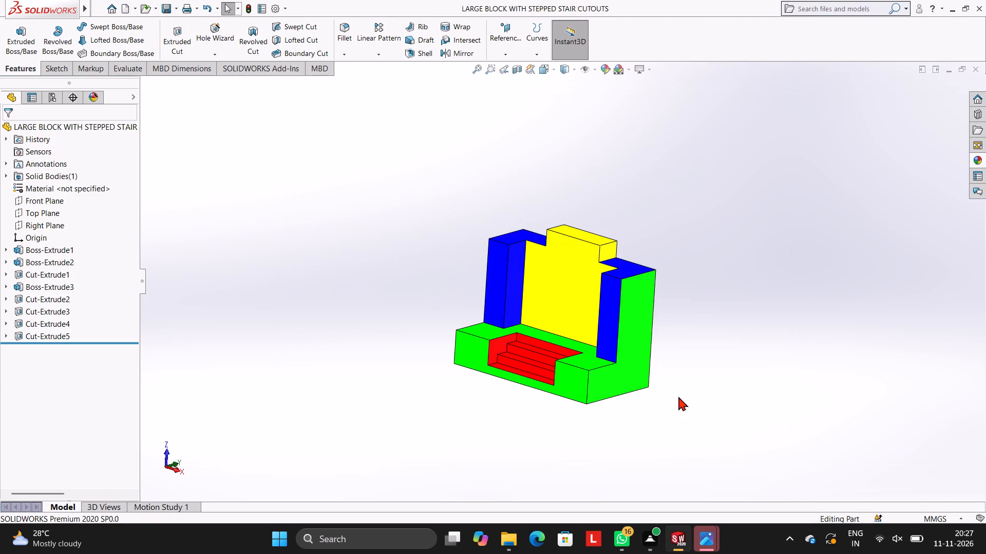